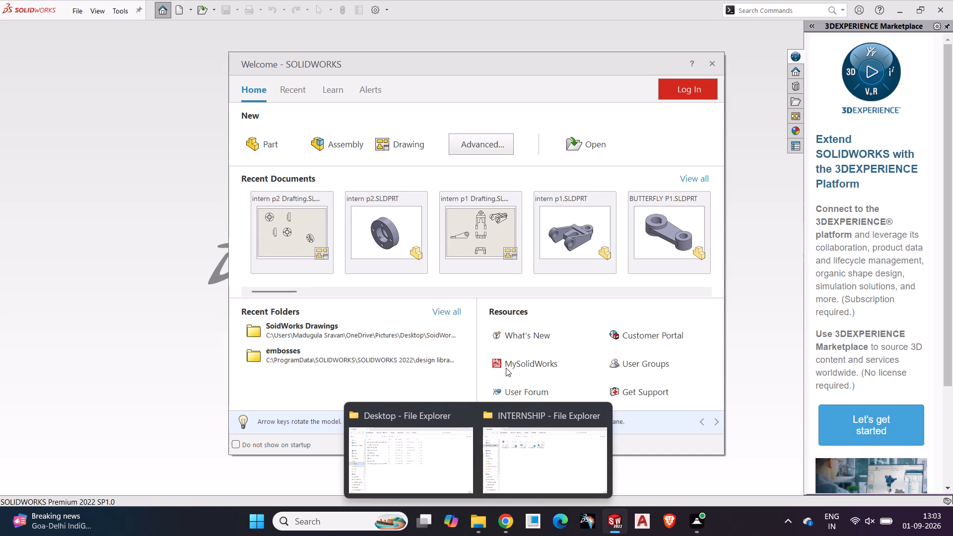
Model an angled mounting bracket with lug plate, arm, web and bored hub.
Create a new part document.
left_click(706, 69)
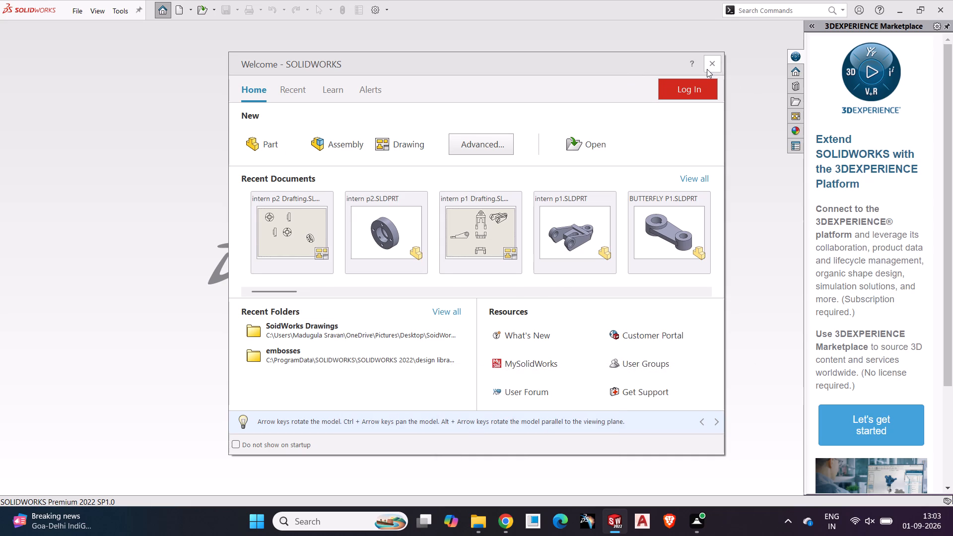
left_click(179, 4)
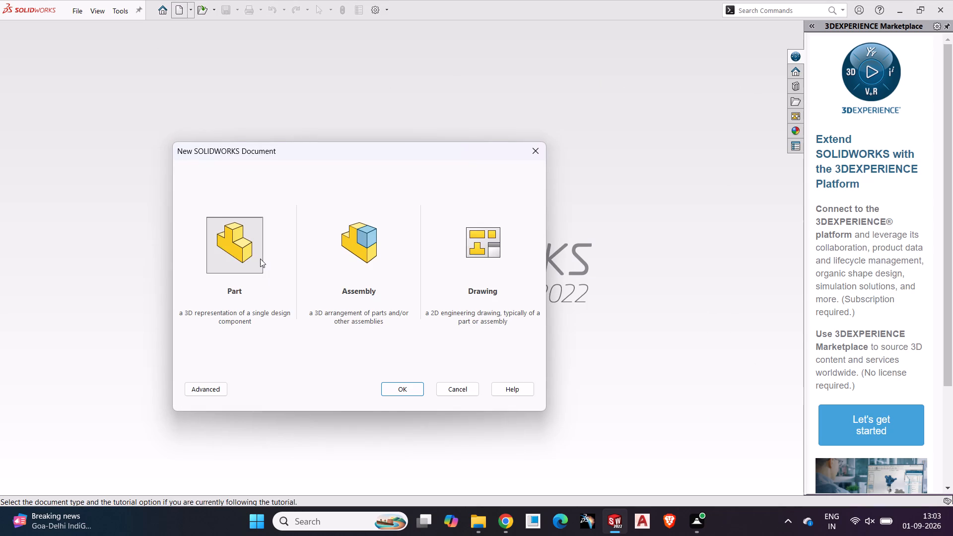
left_click(260, 259)
left_click(392, 386)
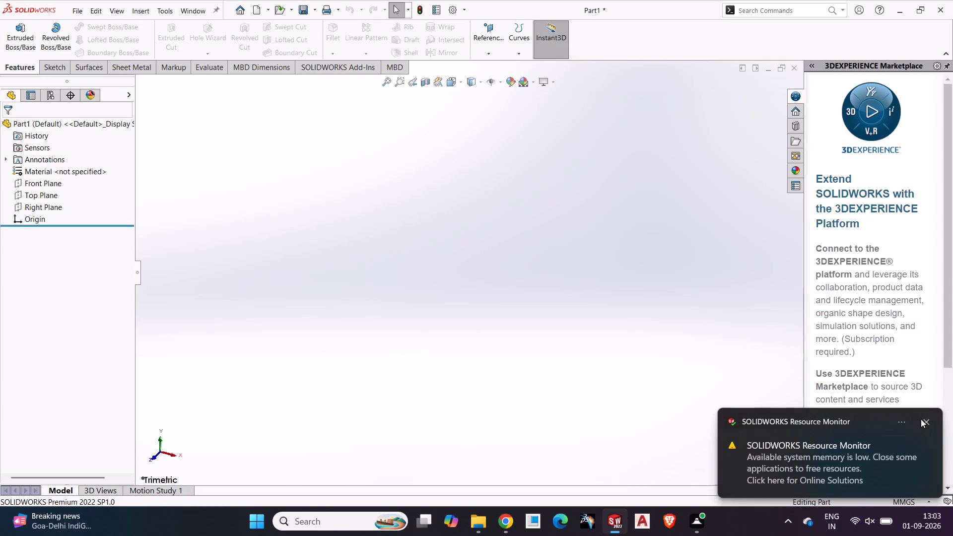
left_click(921, 419)
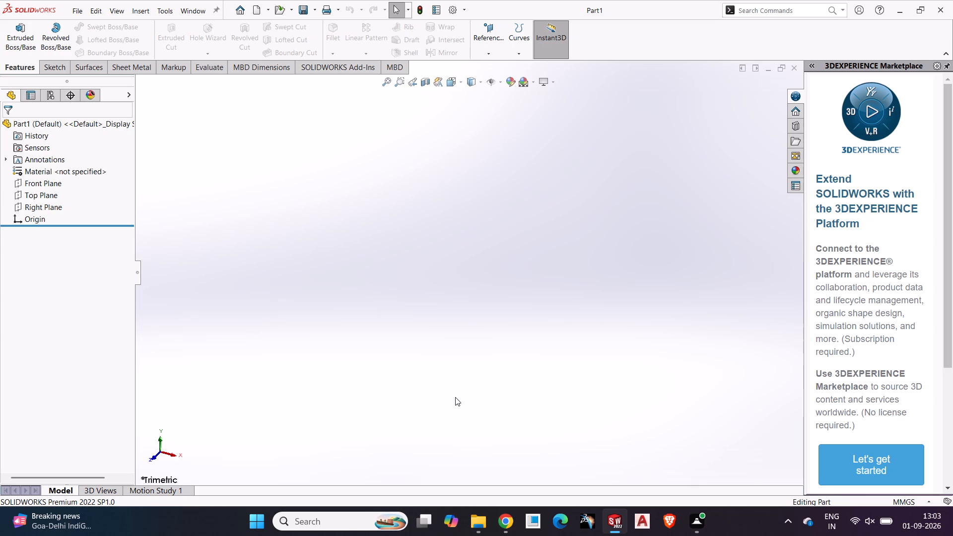
Open a new sketch on the Front Plane.
left_click(46, 188)
left_click(64, 67)
left_click(19, 33)
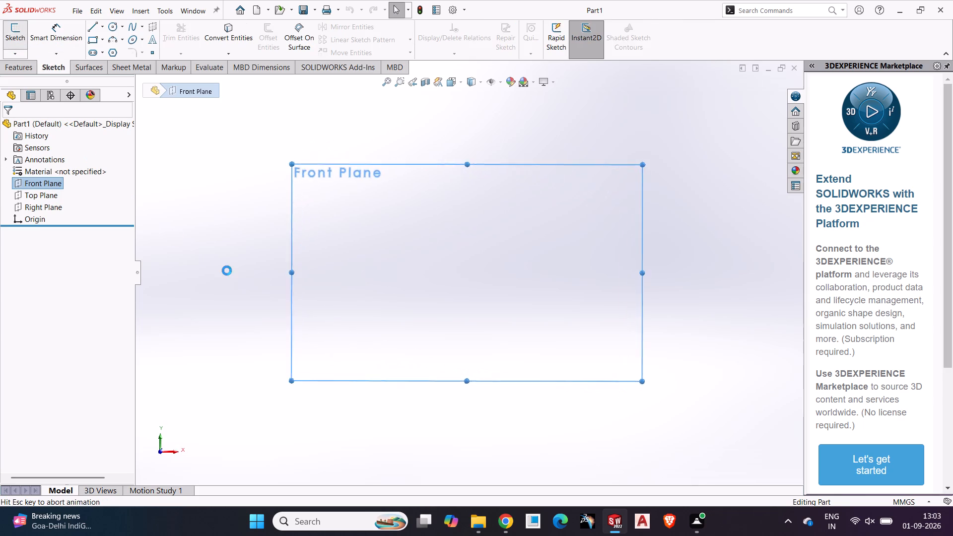
left_click(227, 270)
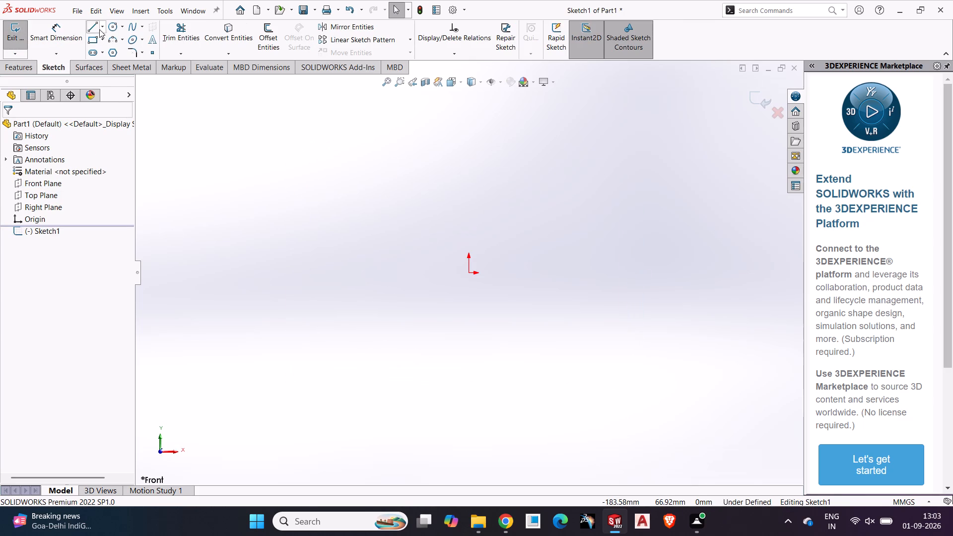
Draw a vertical centerline about 195 mm long and a horizontal centerline about 280 mm long, both passing through the origin.
left_click(101, 26)
left_click(101, 52)
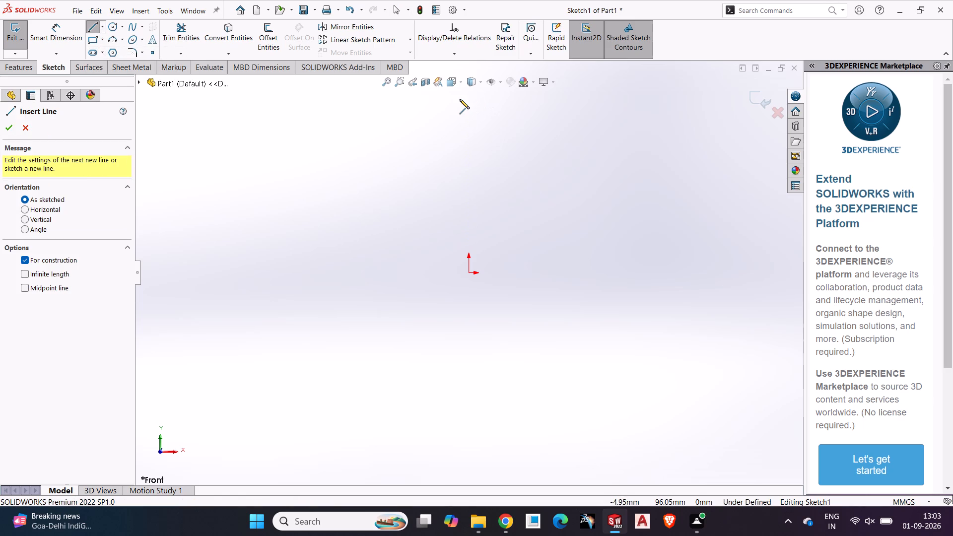
left_click(467, 98)
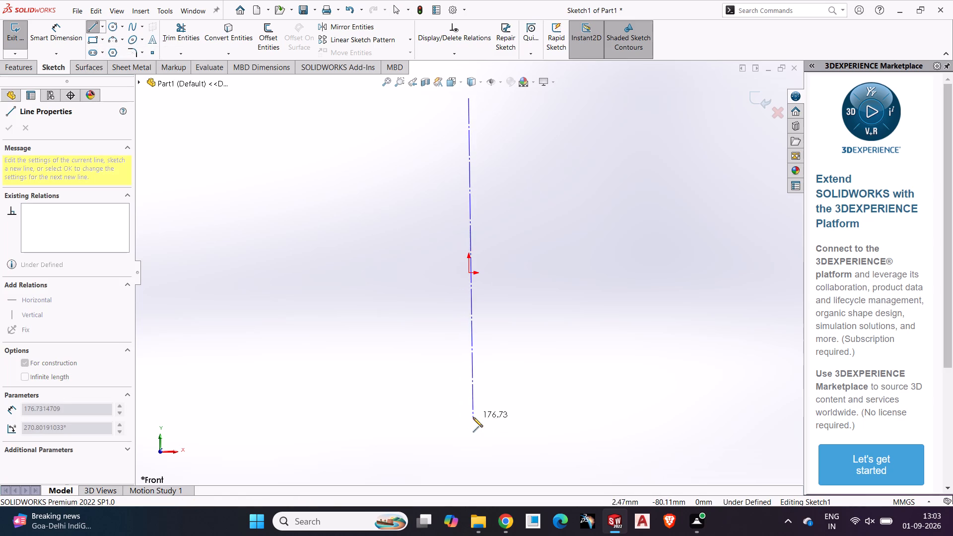
left_click(471, 450)
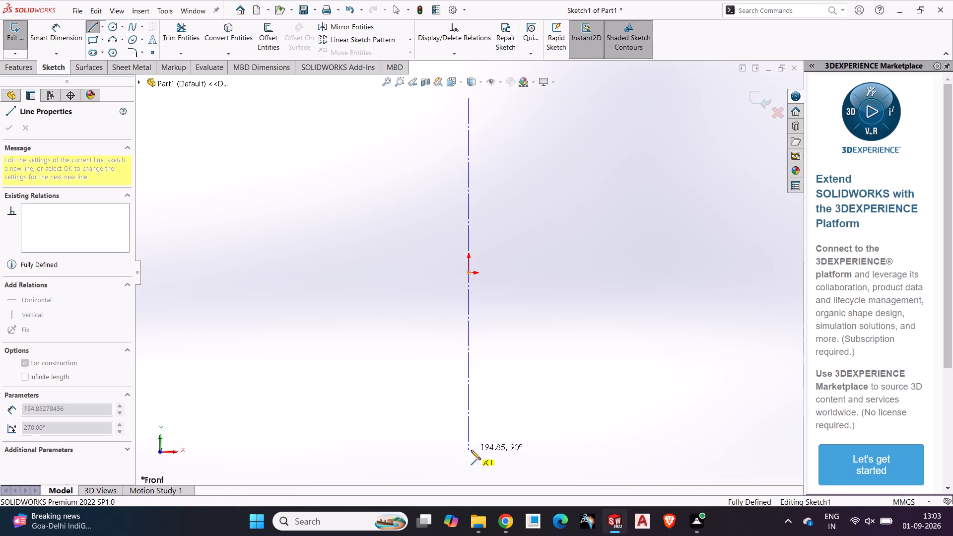
key("Escape")
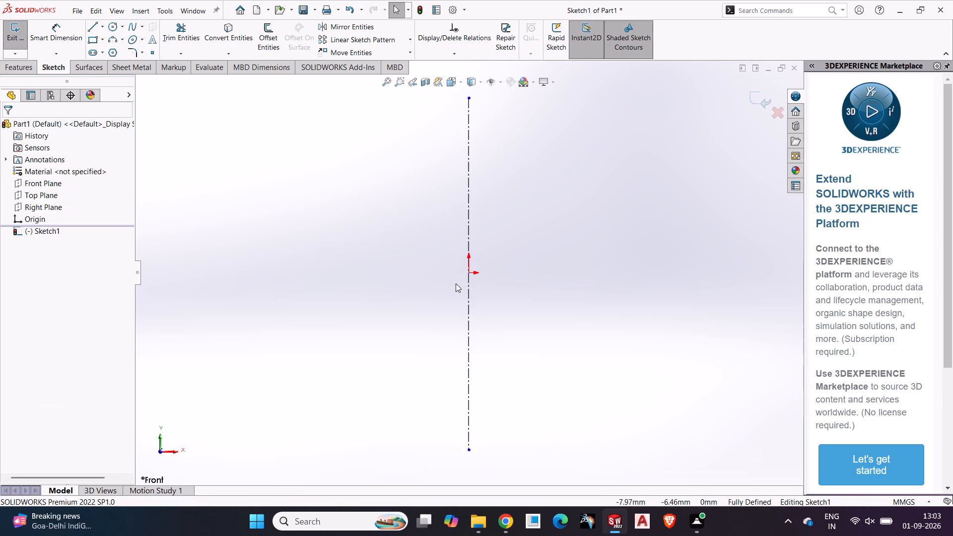
left_click(102, 28)
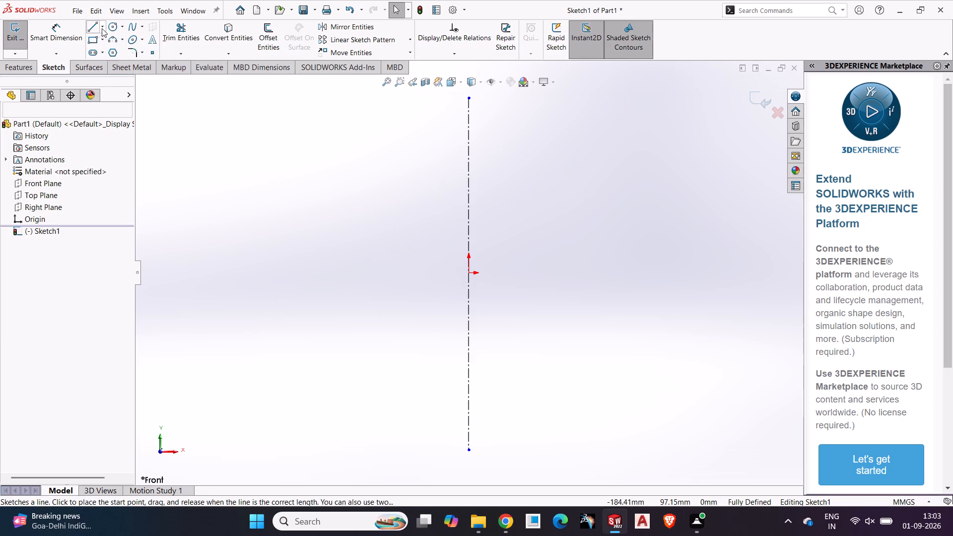
left_click(101, 58)
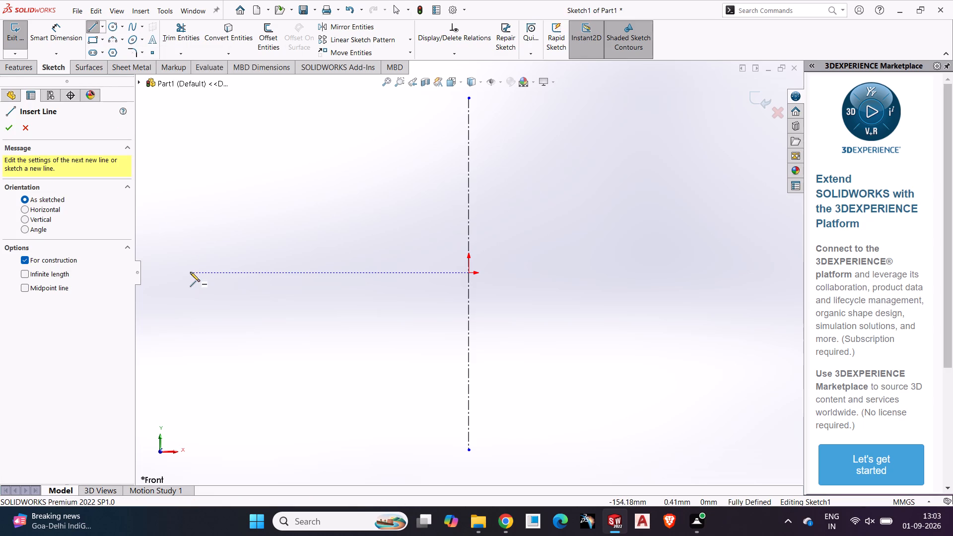
left_click(191, 270)
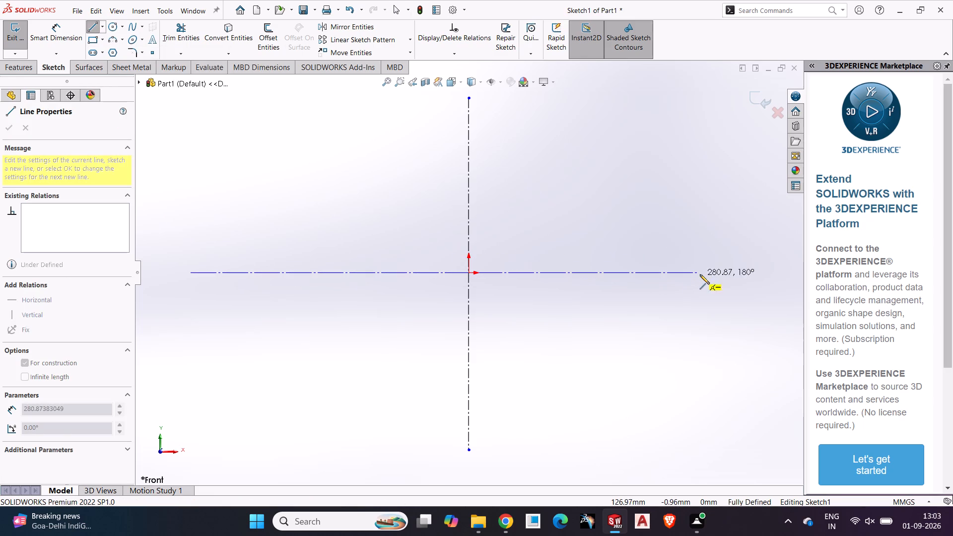
left_click(703, 272)
key("Escape")
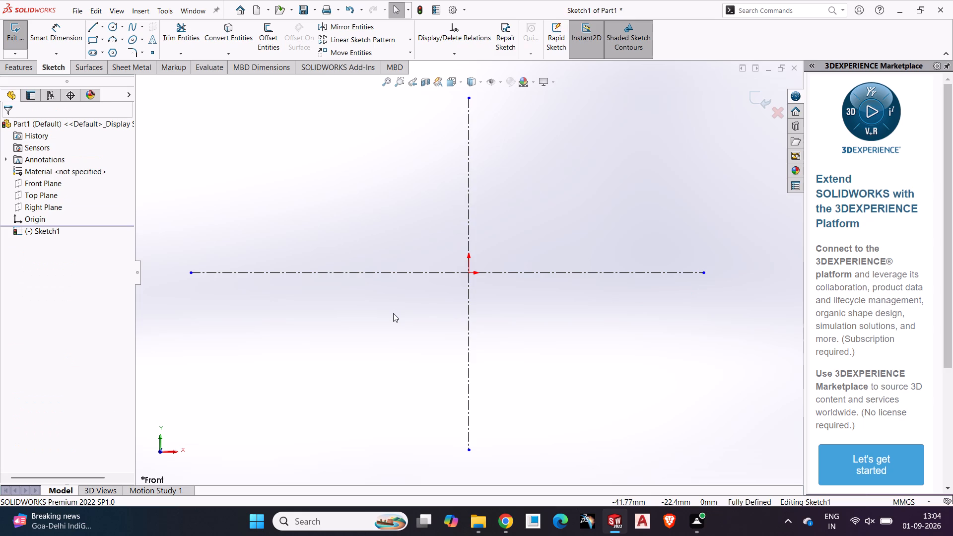
Sketch two concentric circles of about 11 mm and 26 mm radius above the horizontal centerline, centred about 64 mm right and 34 mm above the origin.
left_click(111, 24)
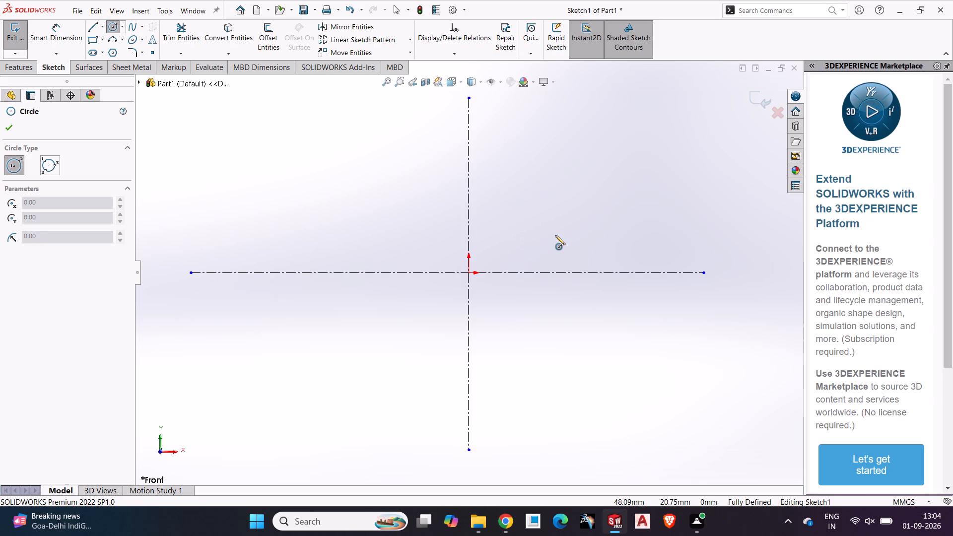
left_click(584, 211)
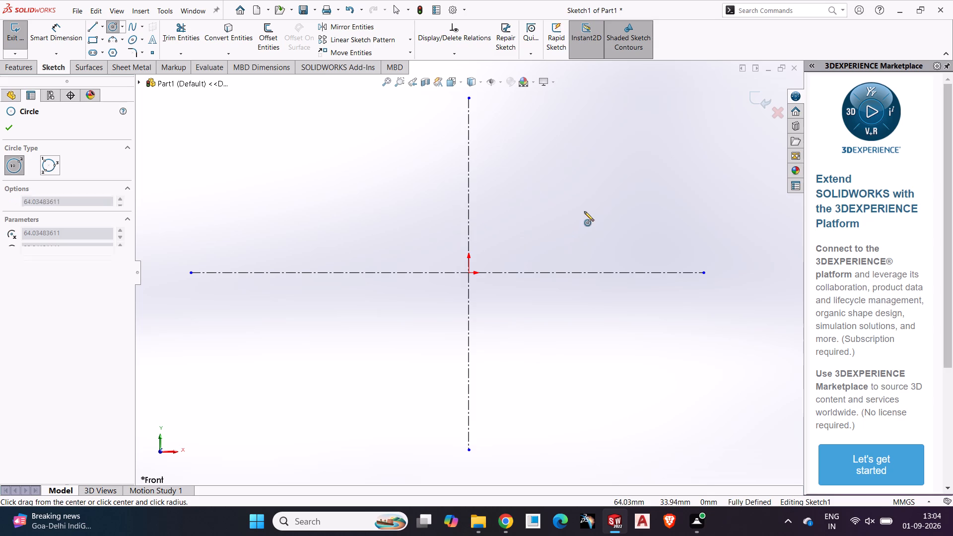
left_click(587, 231)
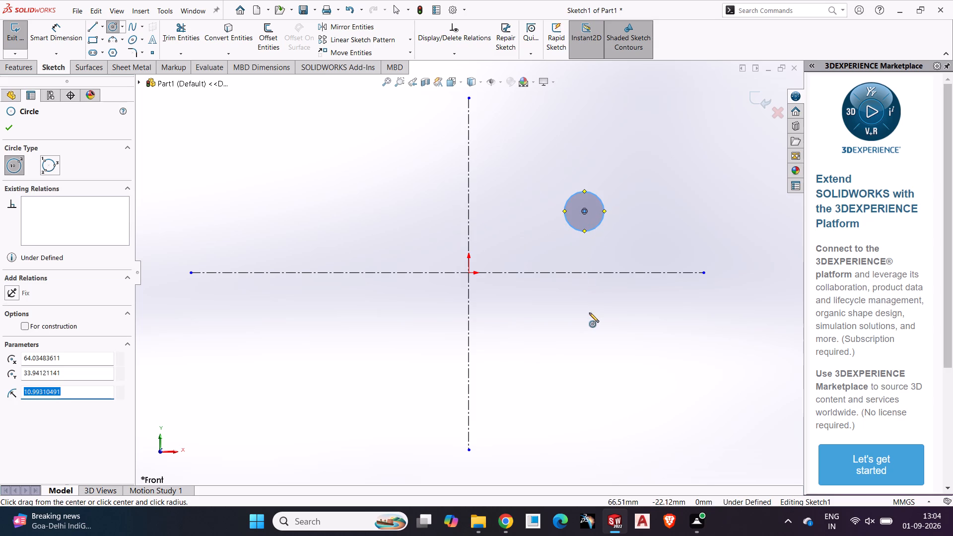
left_click(582, 211)
left_click(594, 257)
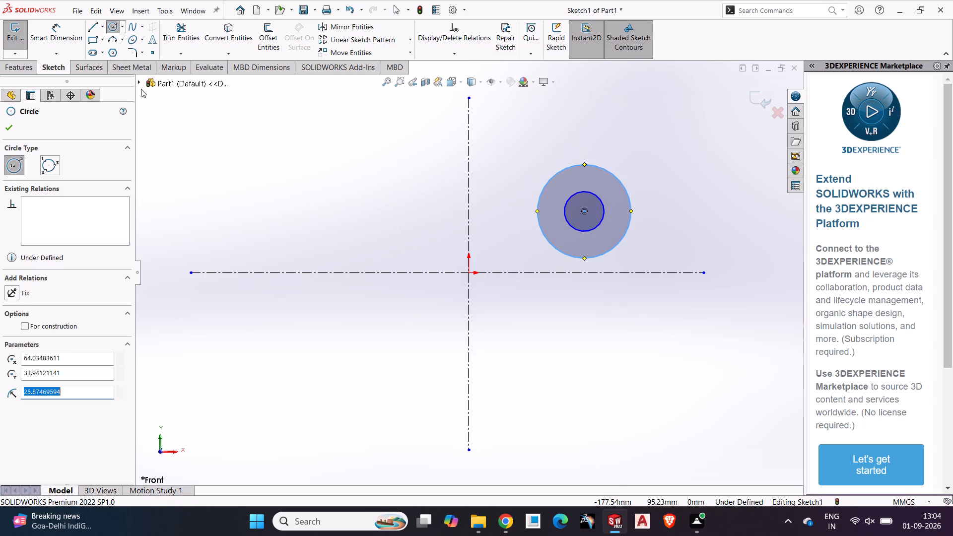
Dimension the concentric circles, setting the inner diameter to 25 mm and the outer diameter to 72 mm.
left_click(70, 44)
left_click(587, 228)
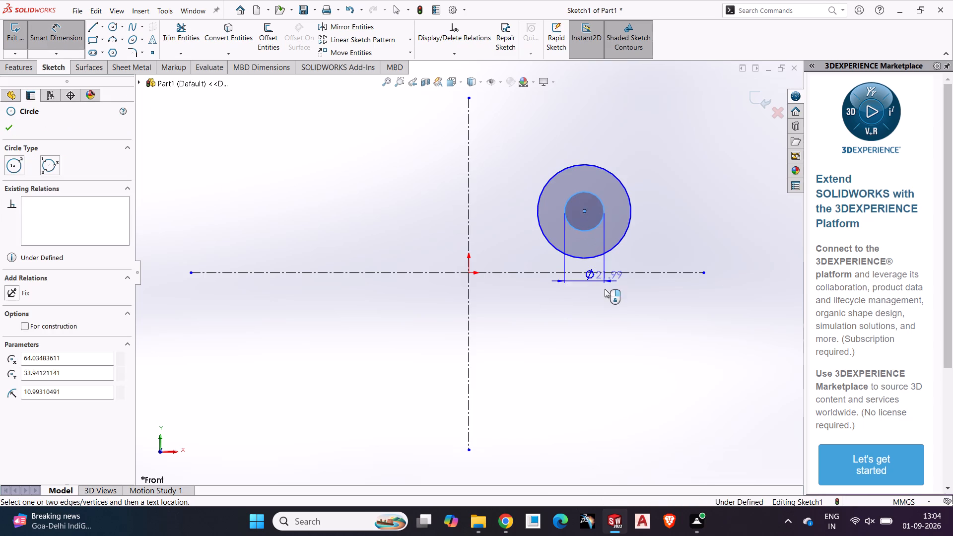
left_click(606, 300)
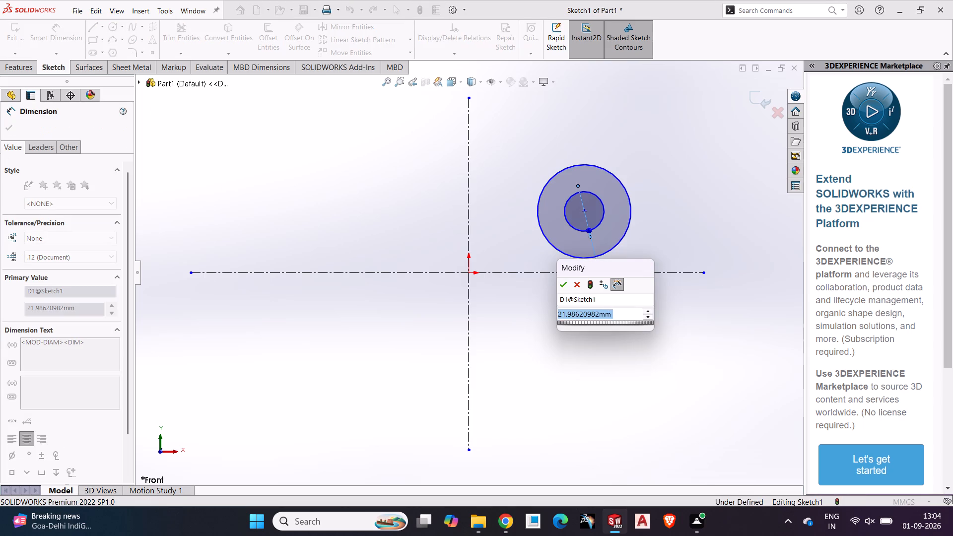
type("25")
key("Return")
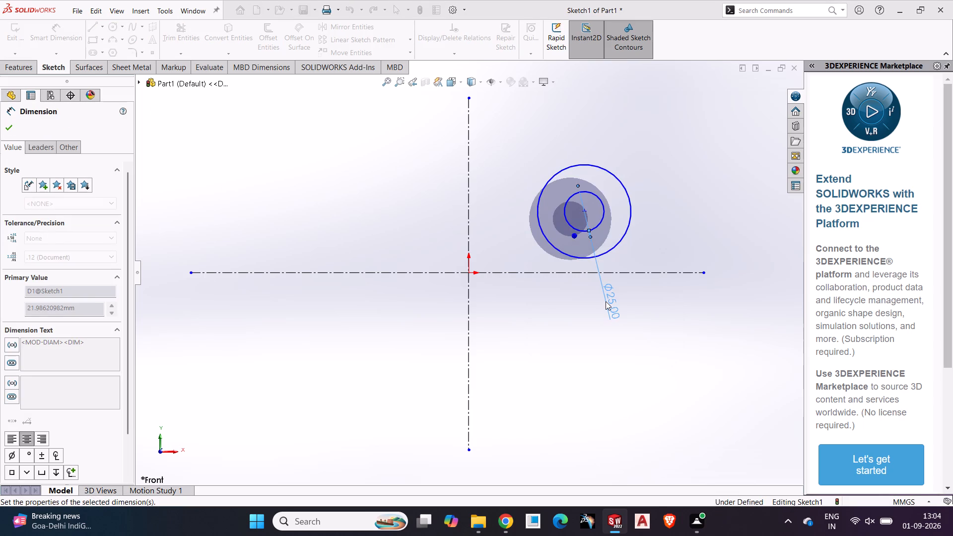
left_click(567, 252)
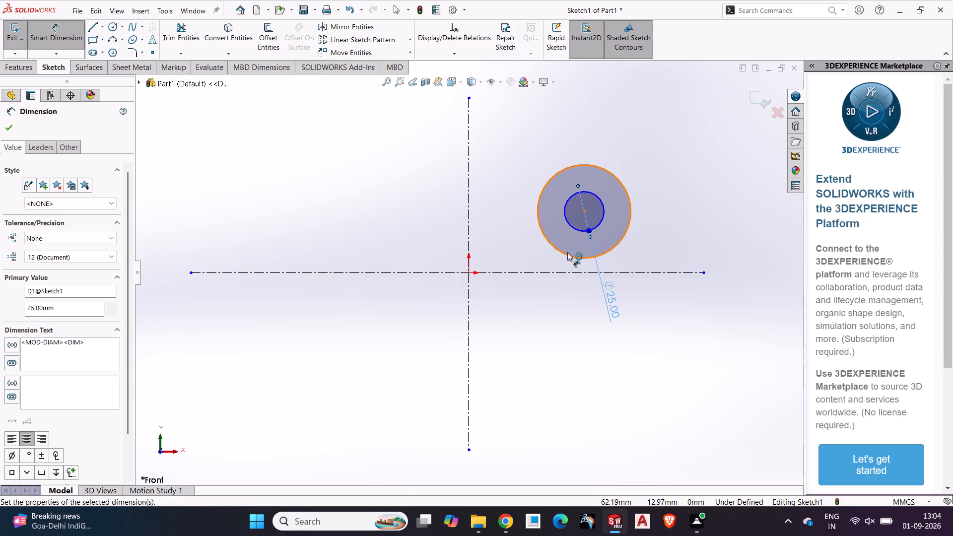
left_click(555, 315)
type("72")
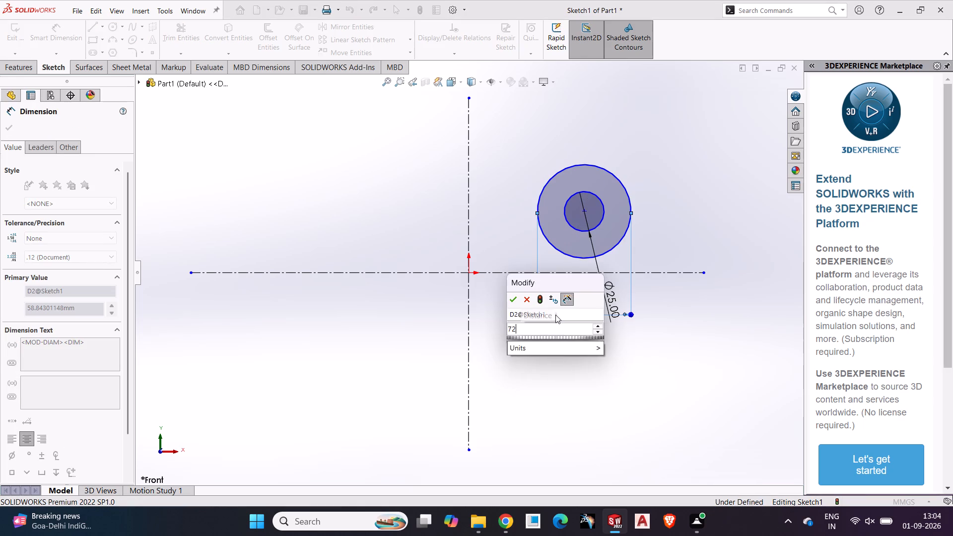
key("Return")
left_click(555, 331)
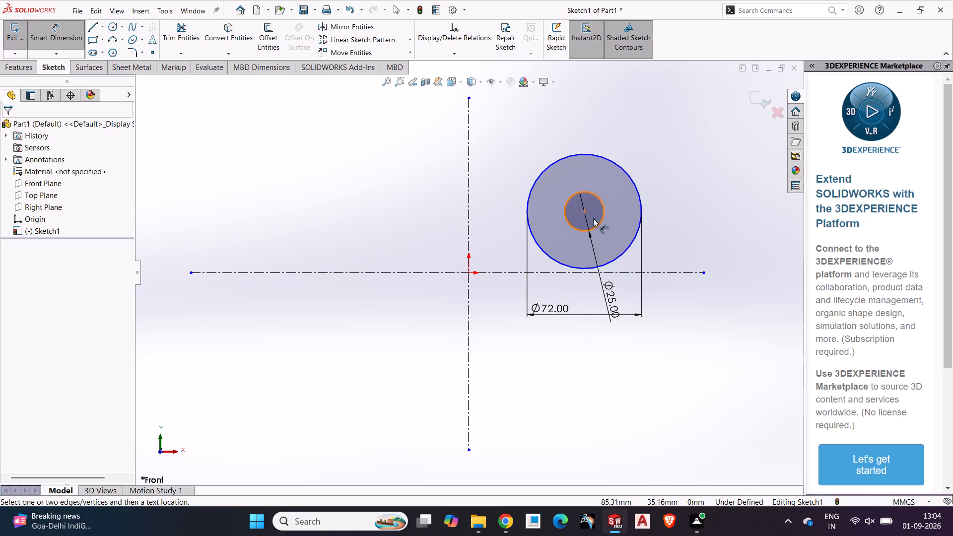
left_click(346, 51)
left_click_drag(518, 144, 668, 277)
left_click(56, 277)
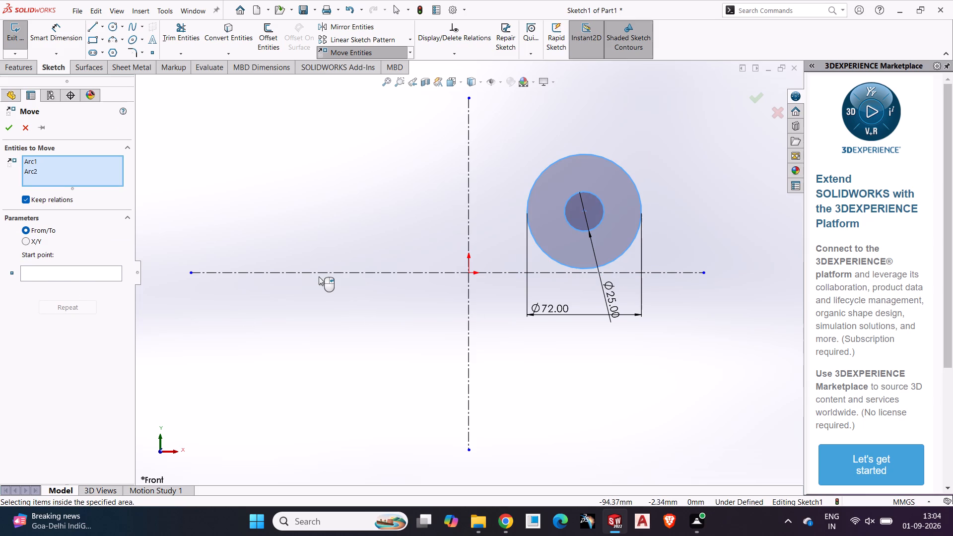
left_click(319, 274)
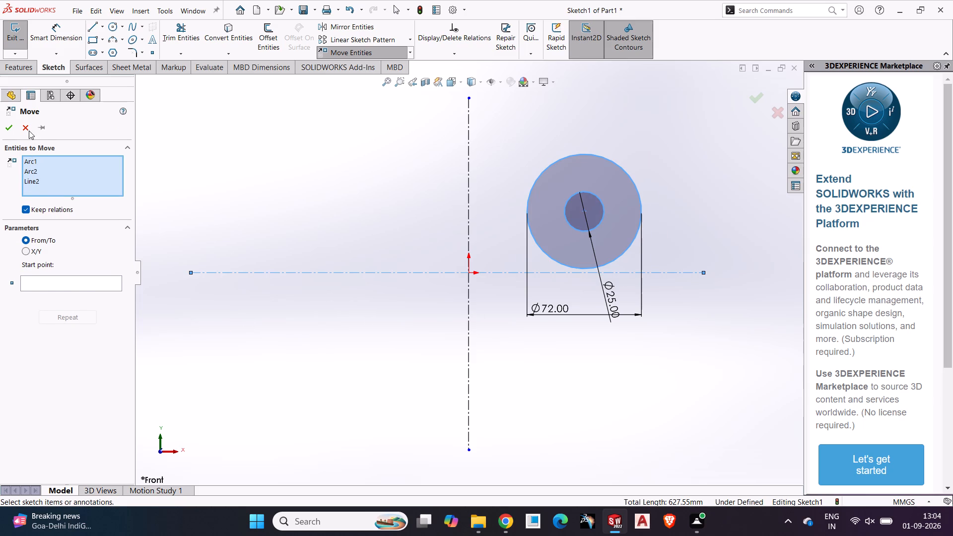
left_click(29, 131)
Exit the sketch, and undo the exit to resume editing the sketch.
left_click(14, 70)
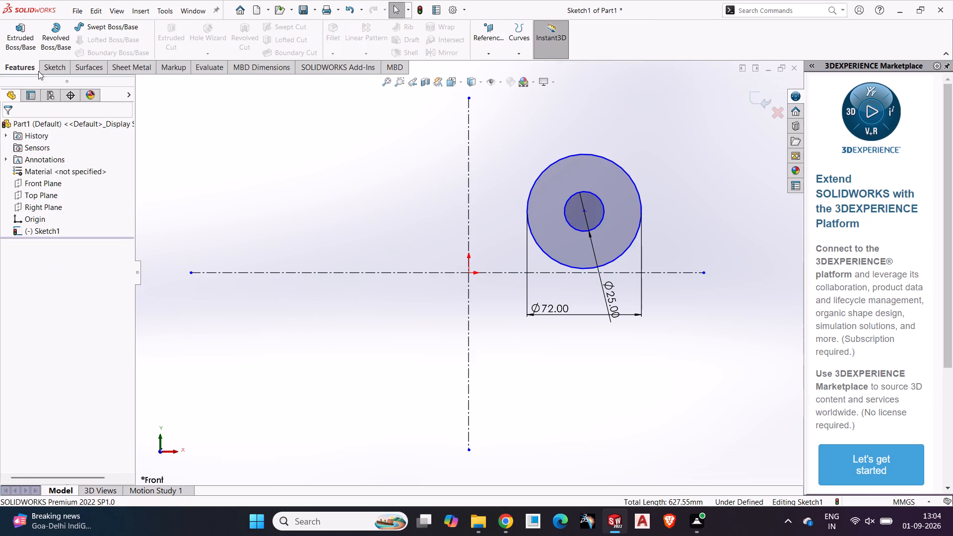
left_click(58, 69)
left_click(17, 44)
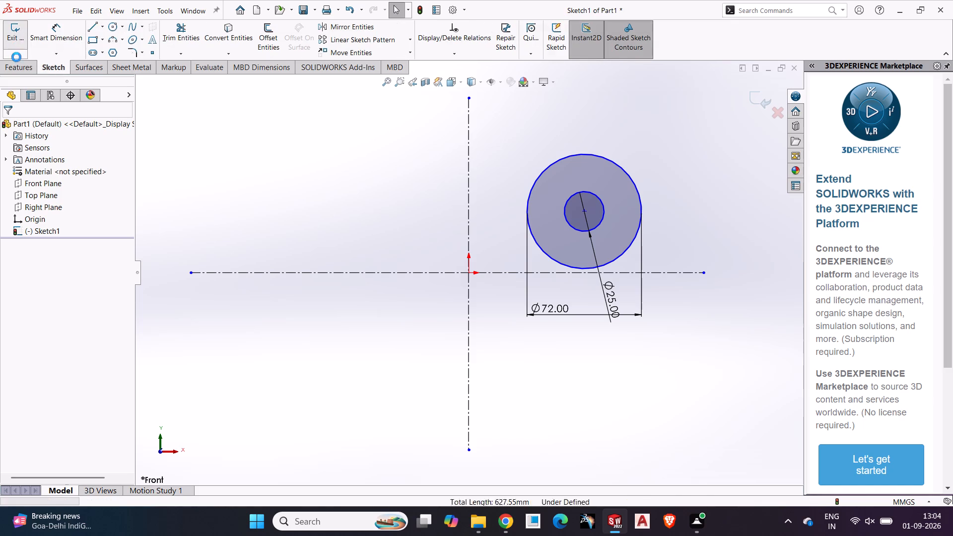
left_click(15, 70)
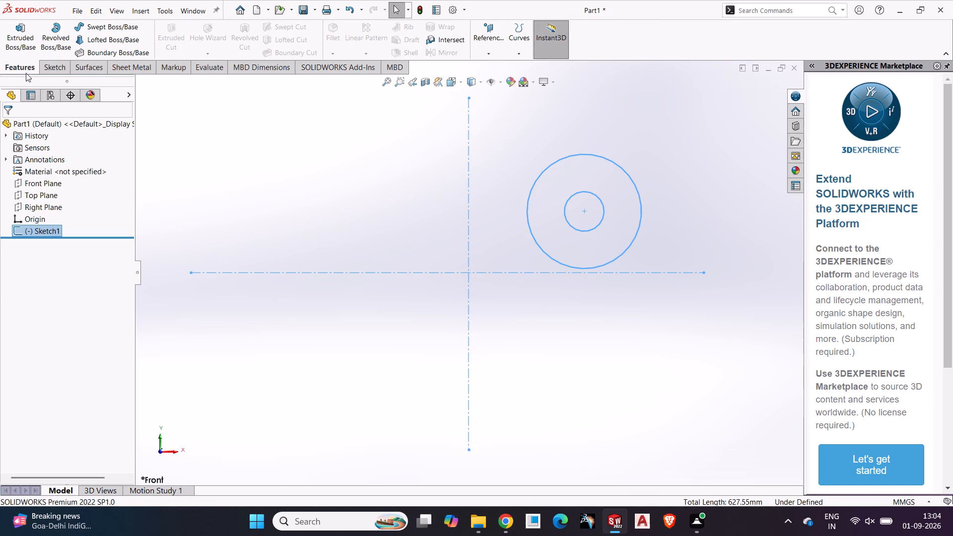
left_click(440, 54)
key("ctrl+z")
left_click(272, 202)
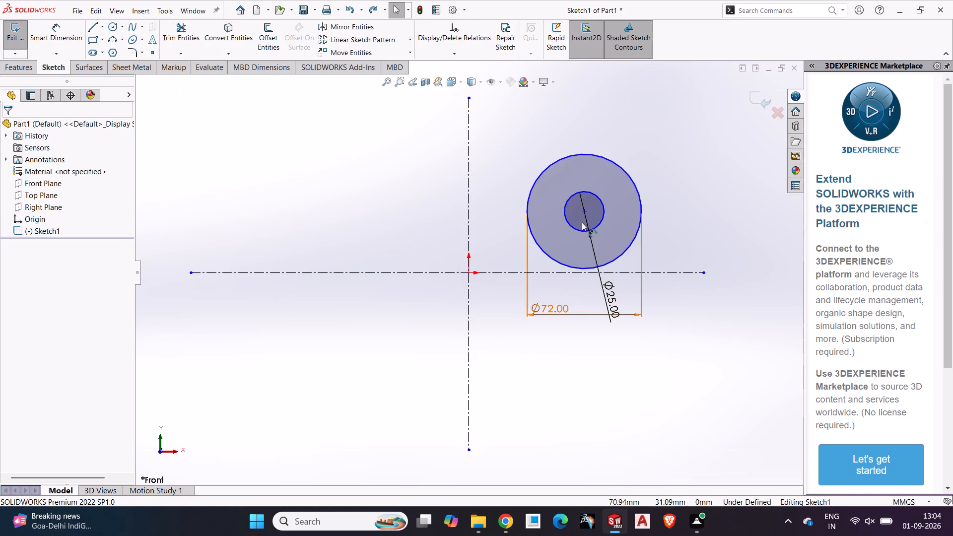
Sketch two concentric circles directly below the first pair, centred about 61 mm below the origin, the outer one about 38 mm in radius.
left_click(115, 29)
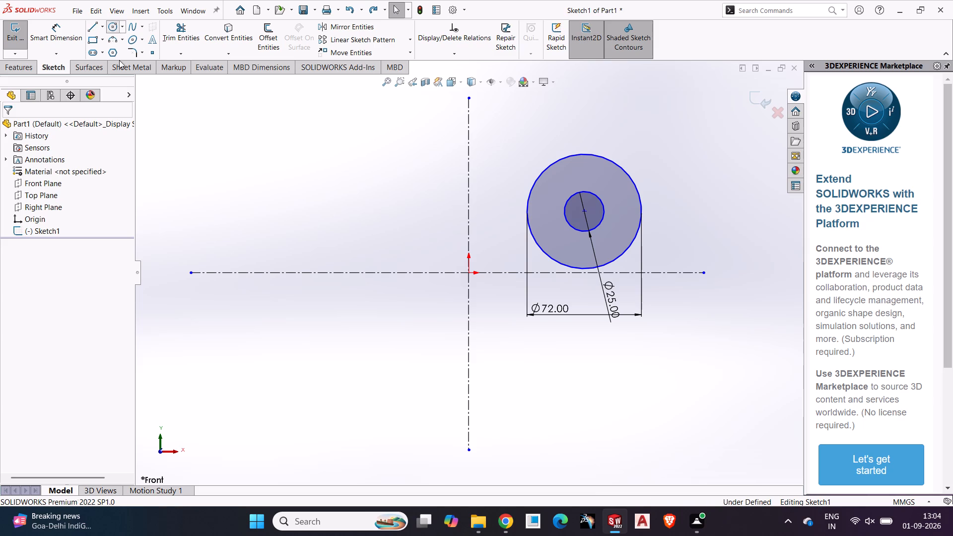
left_click(584, 369)
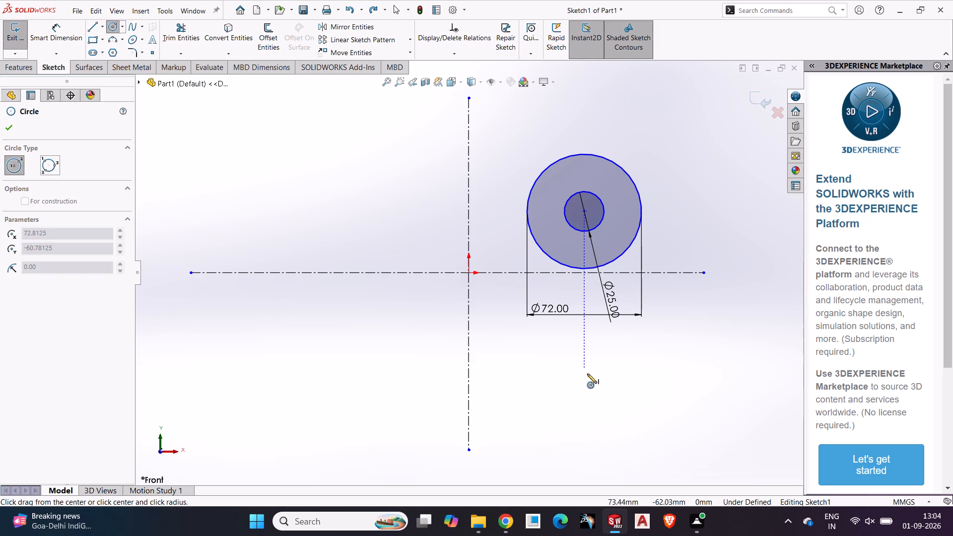
left_click(600, 398)
left_click(584, 366)
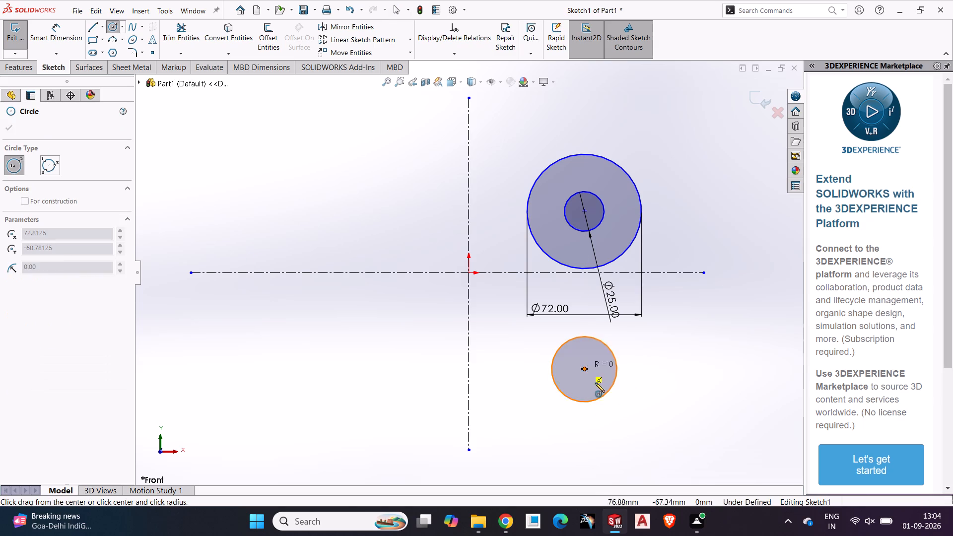
left_click(616, 421)
Dimension the lower pair of concentric circles, setting the inner diameter to 25 mm and the outer diameter to 72 mm.
left_click(71, 27)
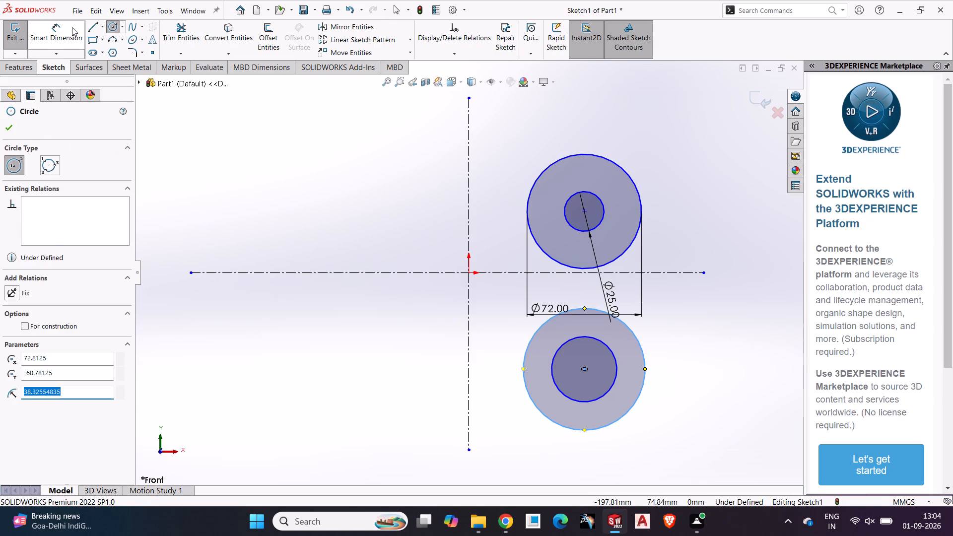
left_click(607, 389)
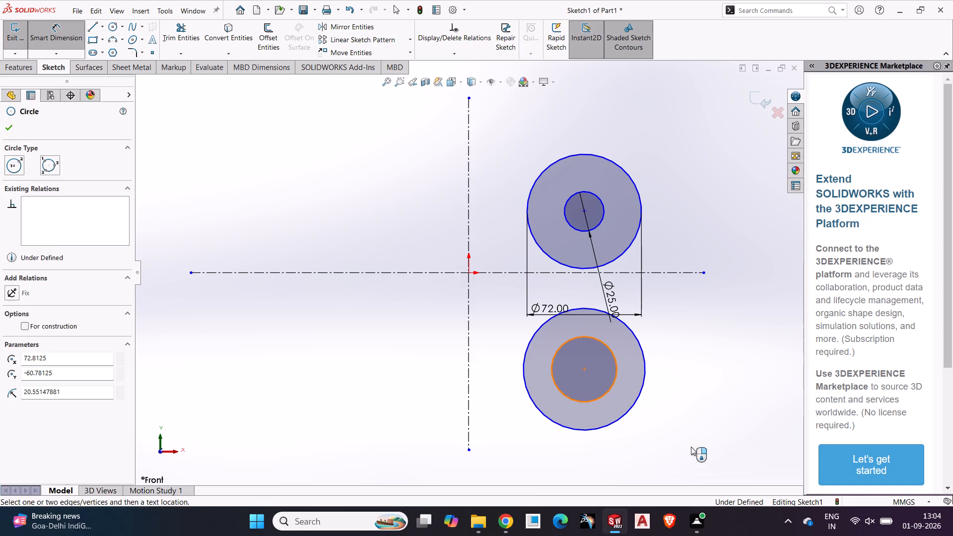
left_click(691, 447)
type("25")
key("Return")
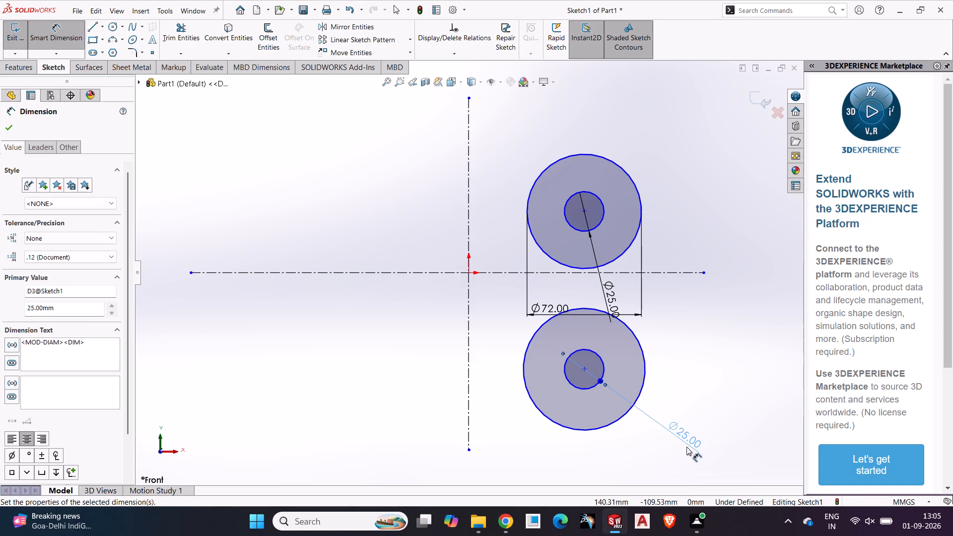
left_click(626, 415)
left_click(628, 434)
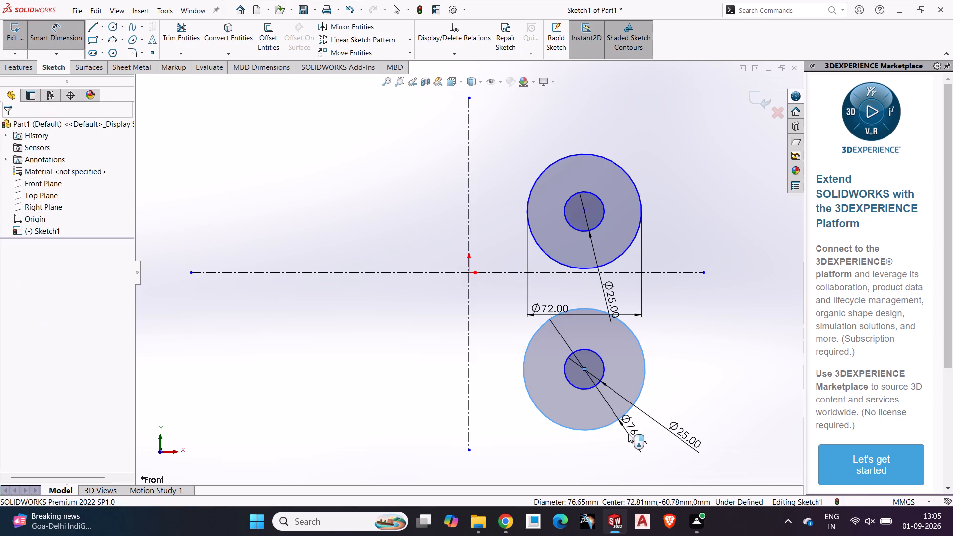
type("72")
key("Return")
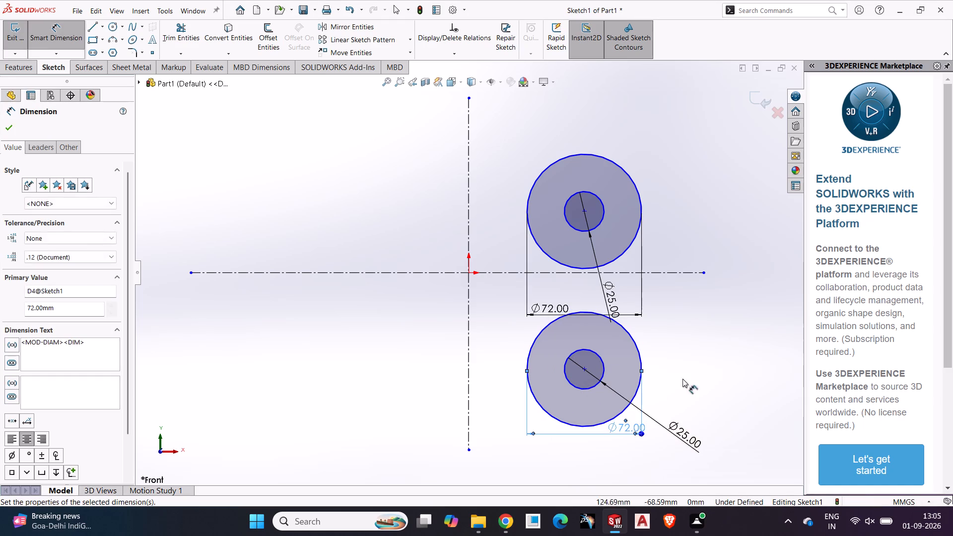
left_click(693, 378)
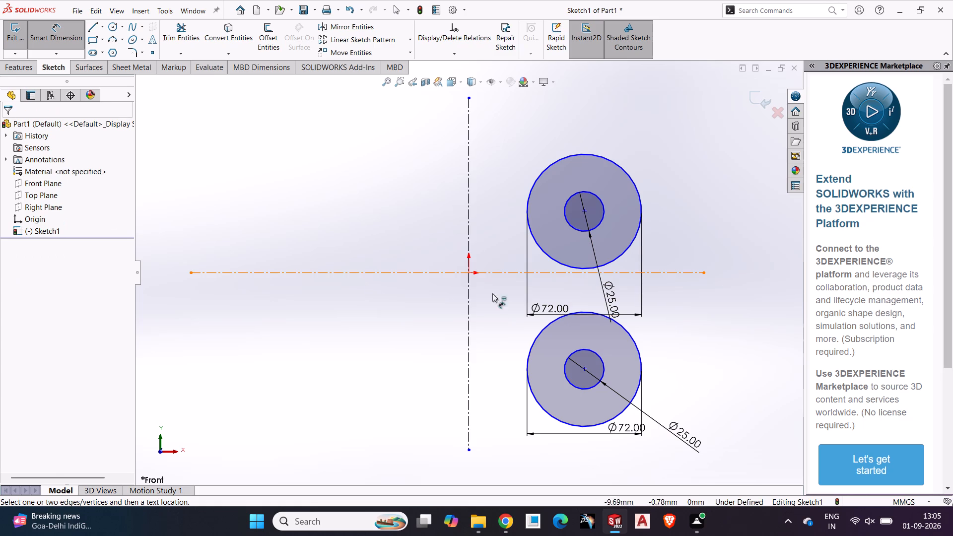
Dimension the vertical distance between the centres of the upper and lower circle pairs as 120 mm.
left_click(585, 211)
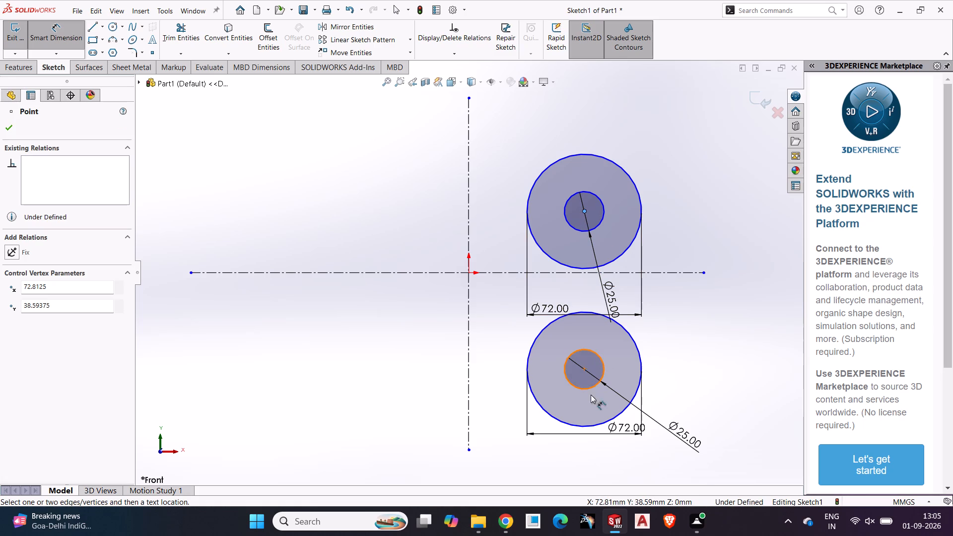
left_click(586, 368)
left_click(709, 310)
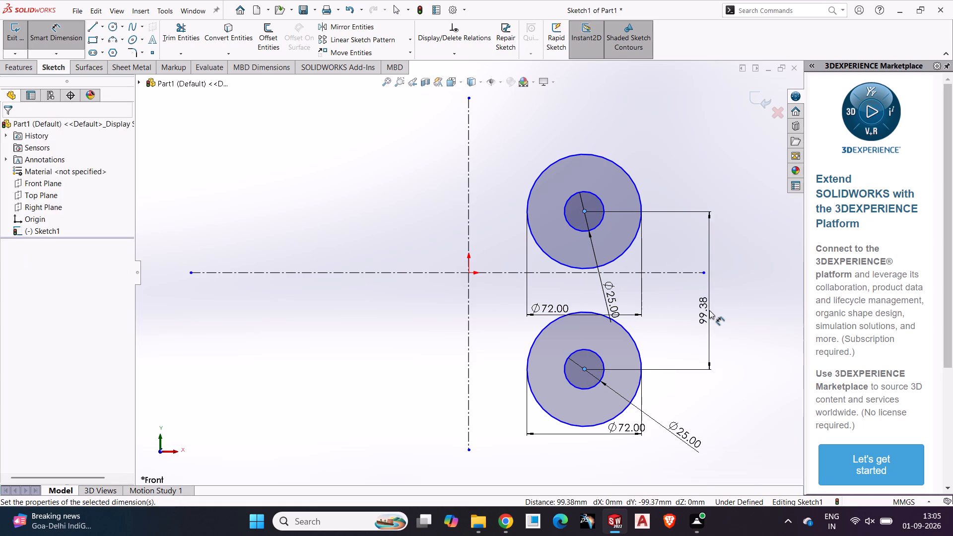
type("120.")
key("Return")
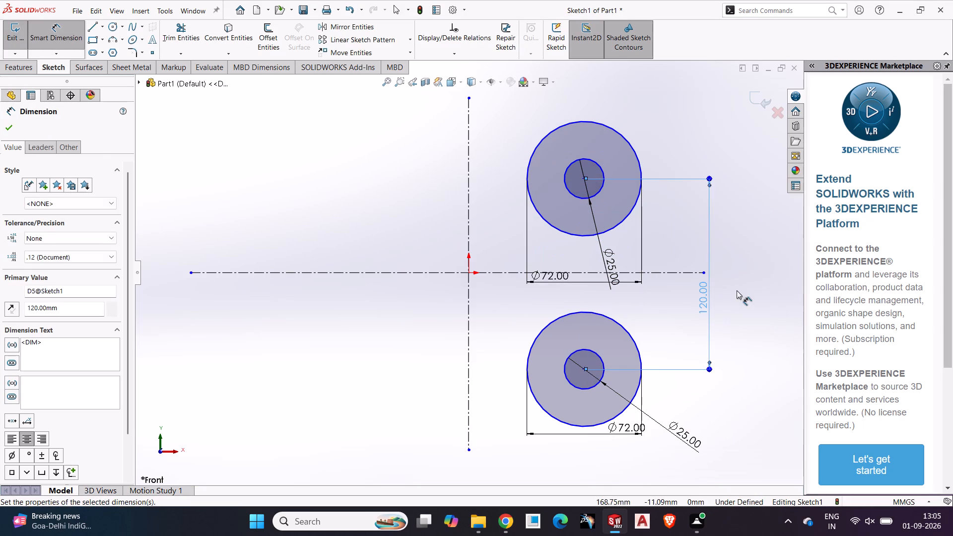
left_click(737, 290)
Add a Symmetric relation between the upper and lower circle centres about the horizontal centerline.
left_click(453, 55)
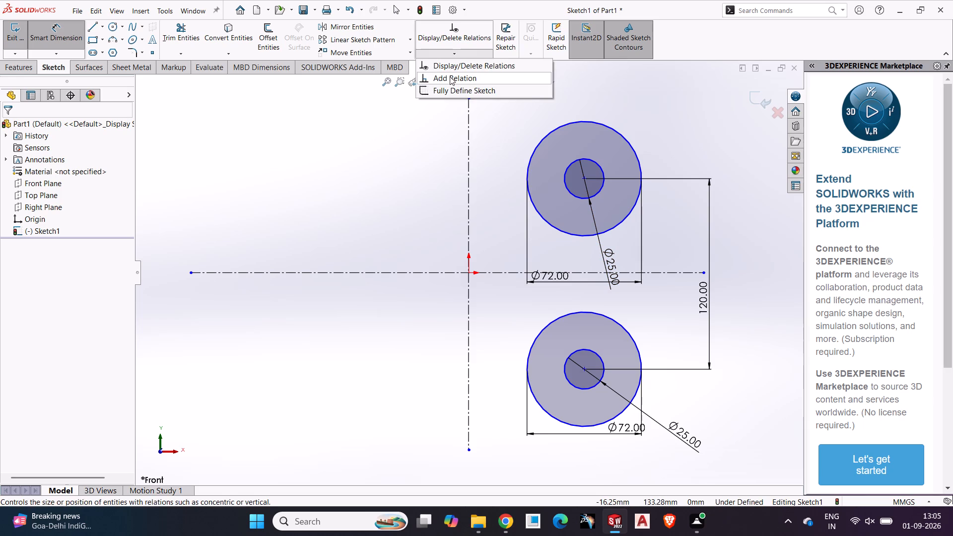
left_click(450, 76)
left_click(586, 179)
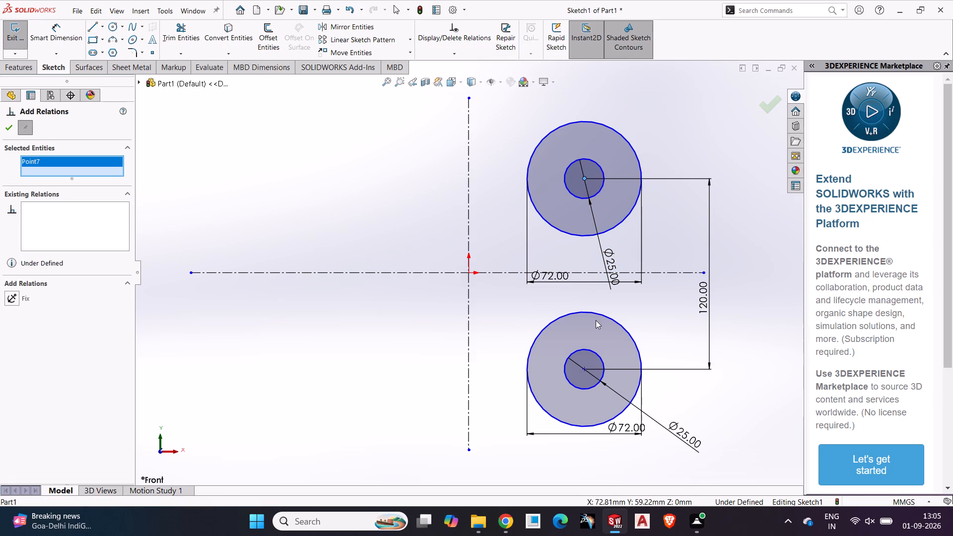
left_click(585, 369)
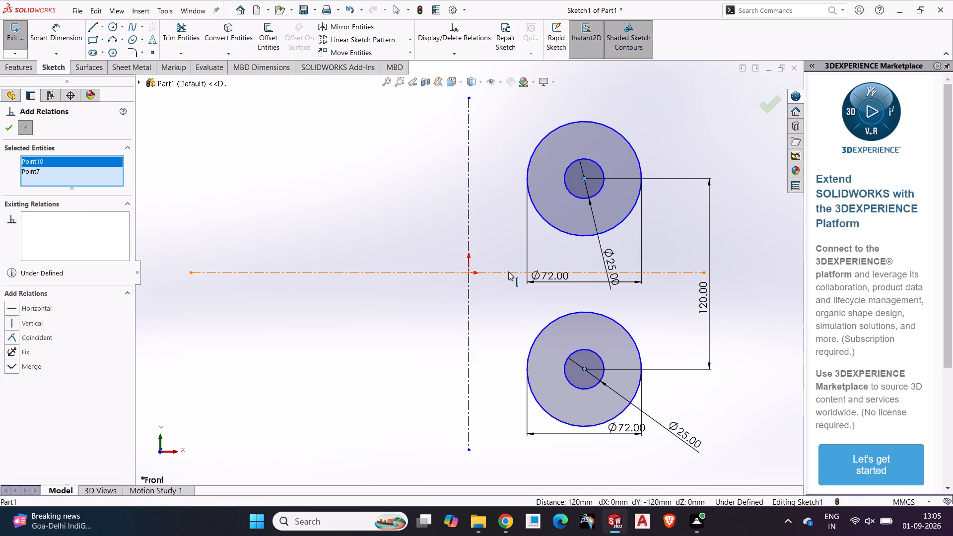
left_click(508, 271)
left_click(47, 320)
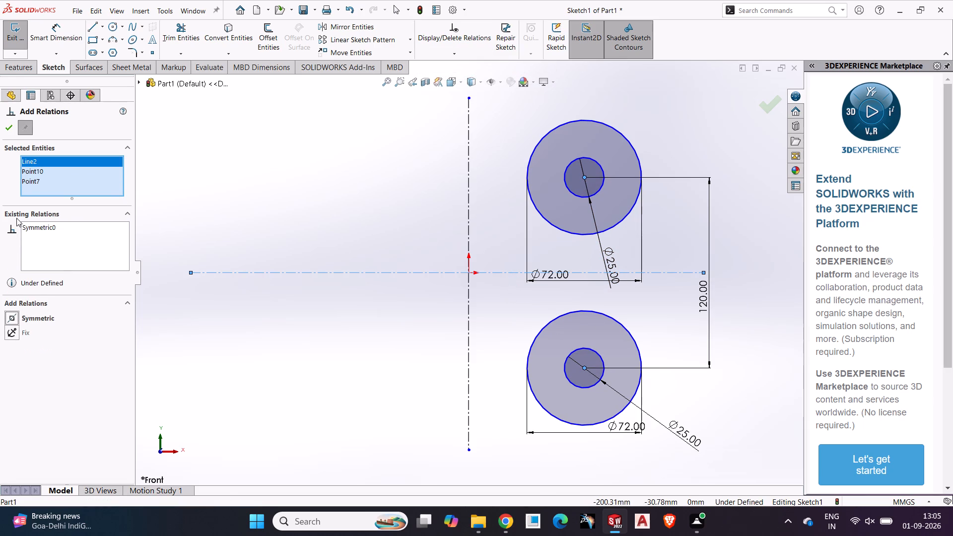
left_click(9, 133)
left_click(216, 345)
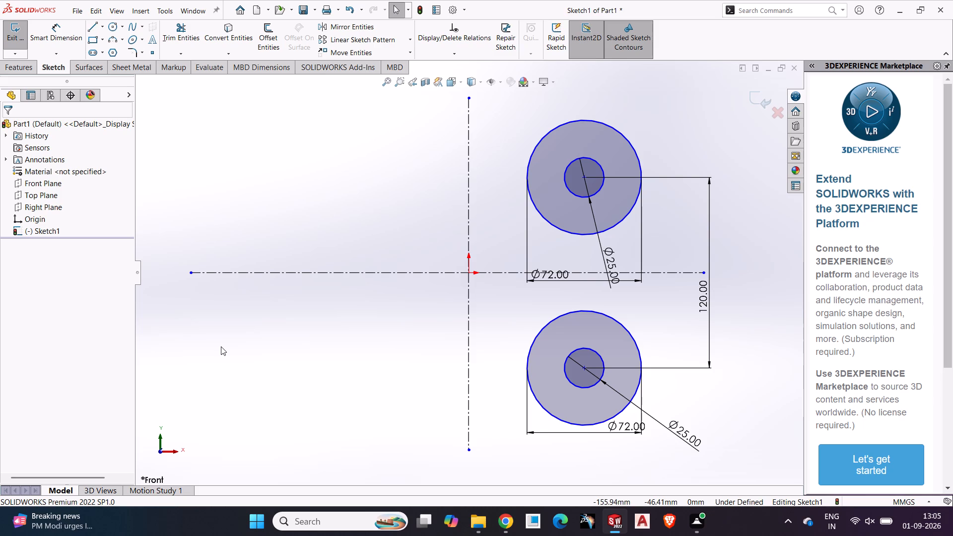
Draw a vertical line joining the rightmost points of the two 72 mm outer circles.
left_click_drag(91, 29, 95, 39)
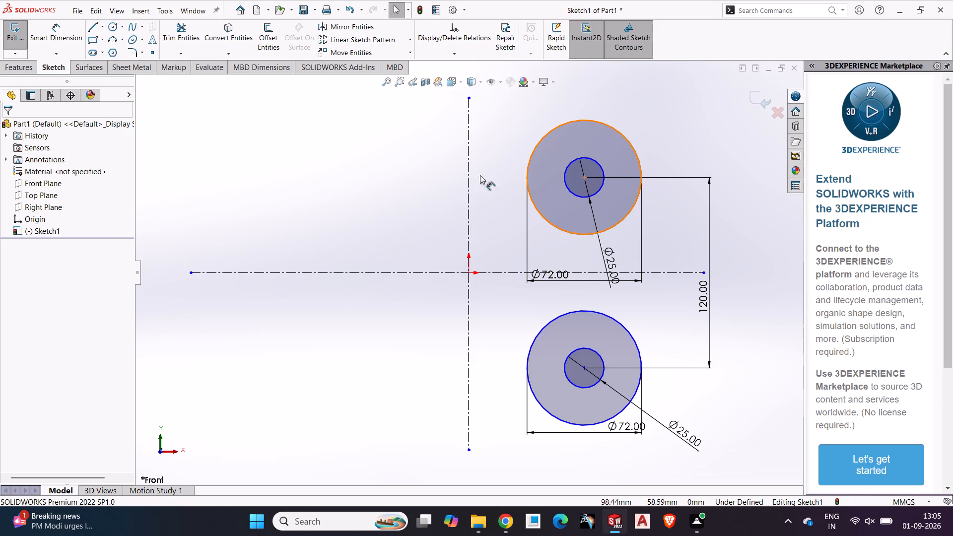
left_click(94, 28)
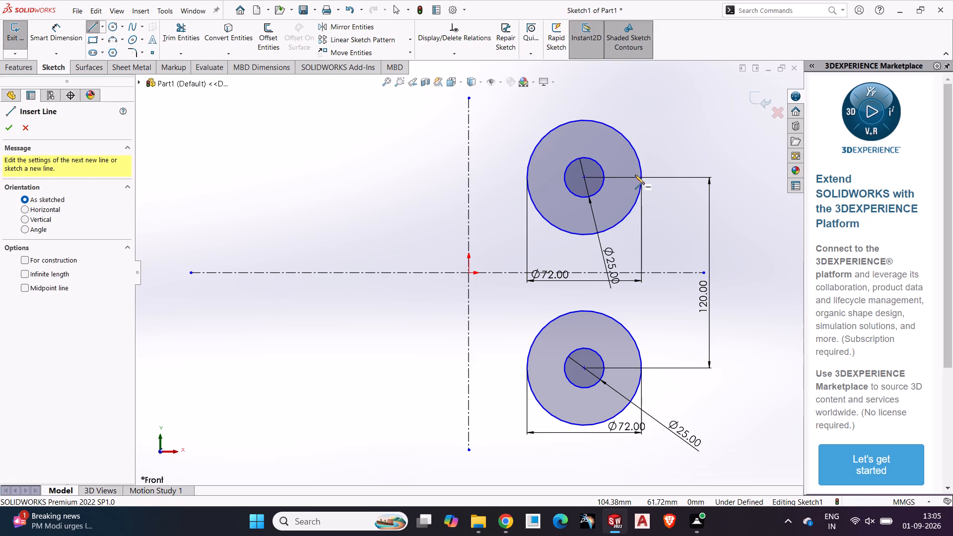
left_click(642, 177)
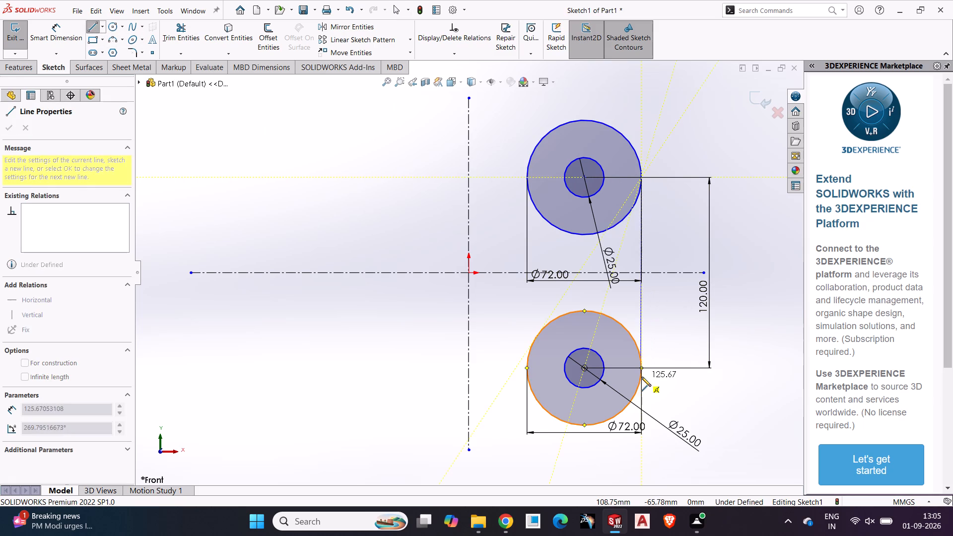
left_click(641, 371)
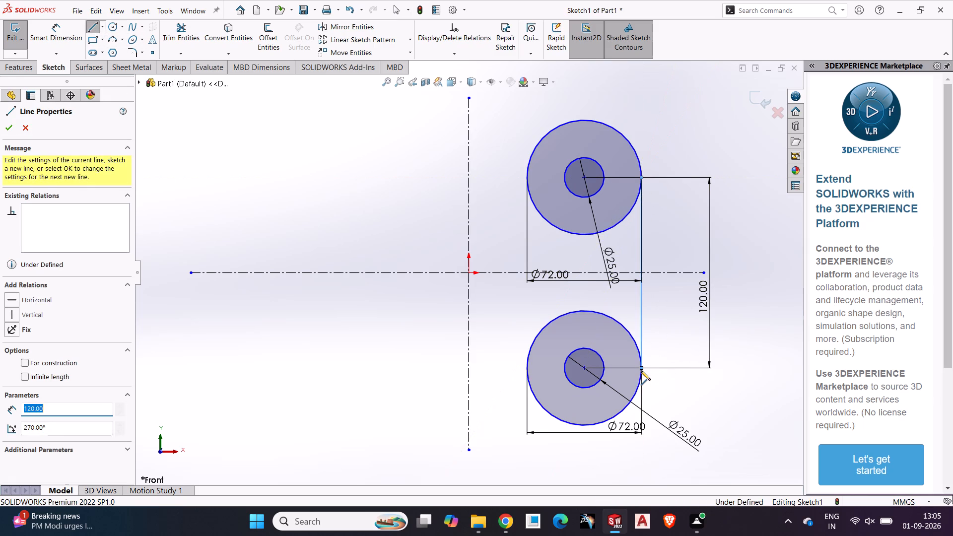
key("Escape")
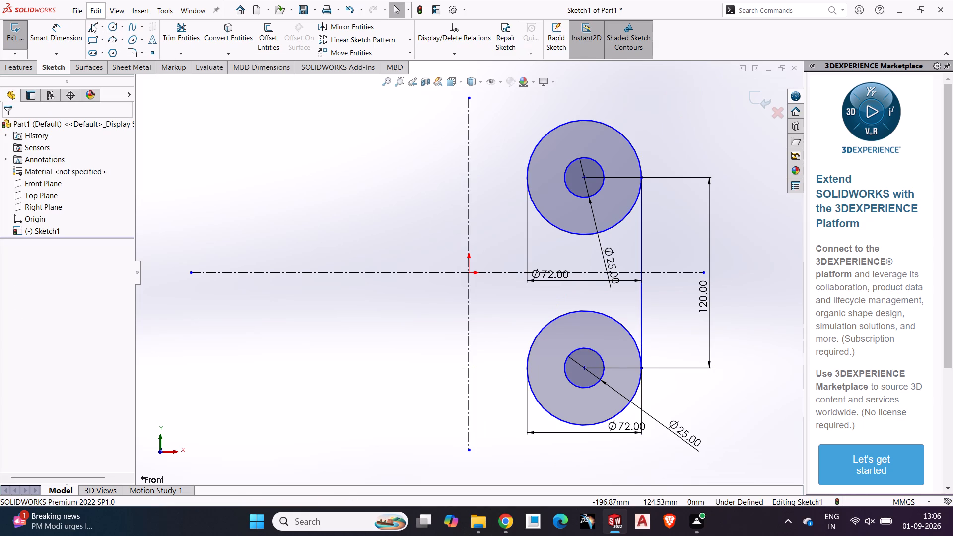
Draw a three-sided open rectangle leftward from the outer circles' leftmost points, about 103 mm wide and 120 mm high.
left_click_drag(90, 25, 101, 37)
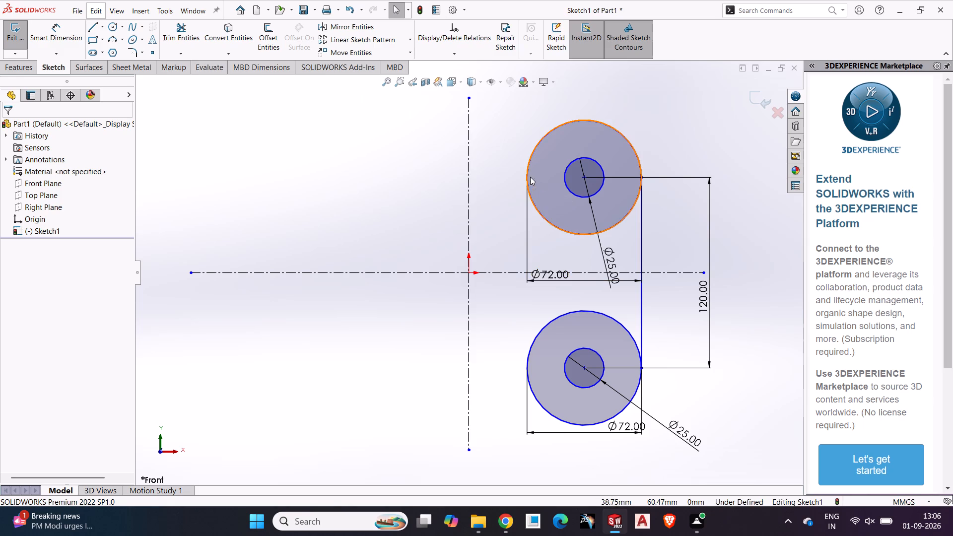
left_click(91, 29)
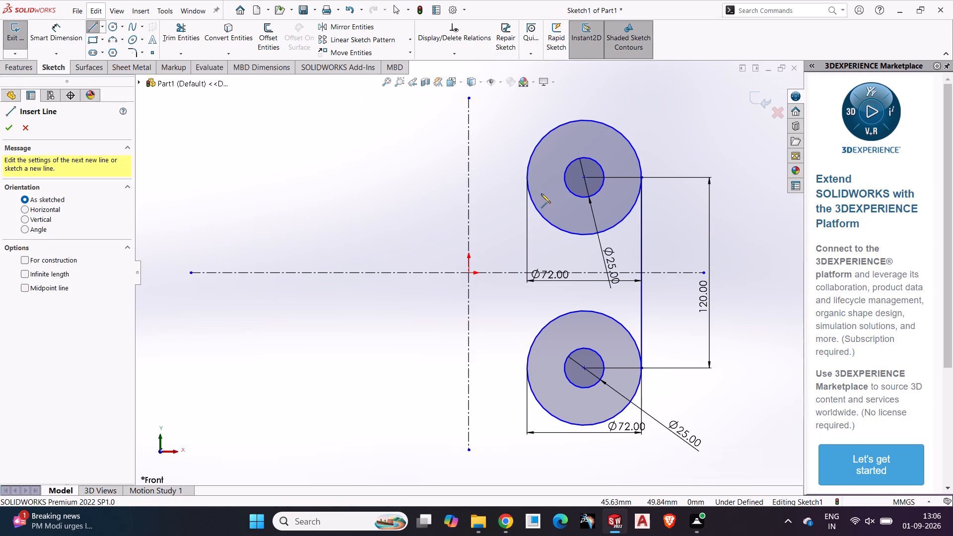
left_click(526, 177)
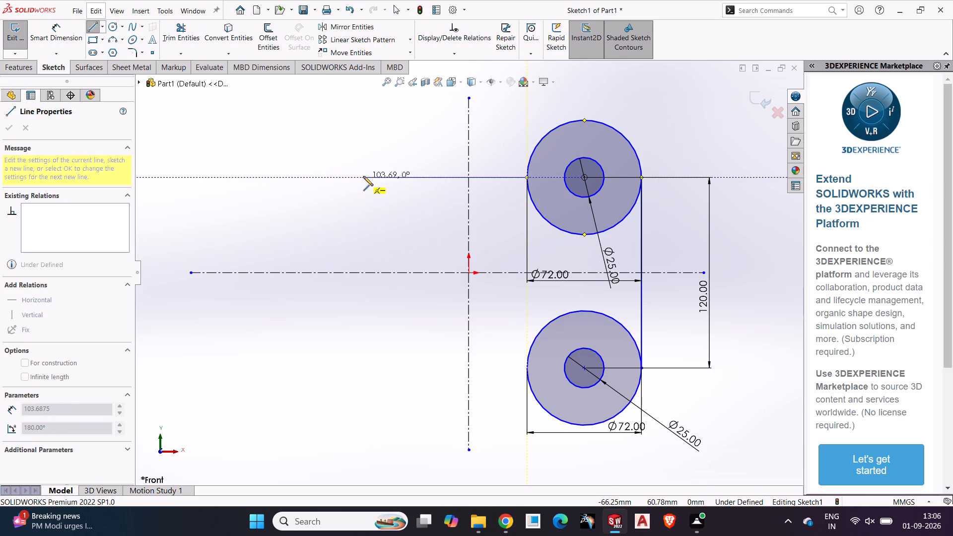
left_click(363, 176)
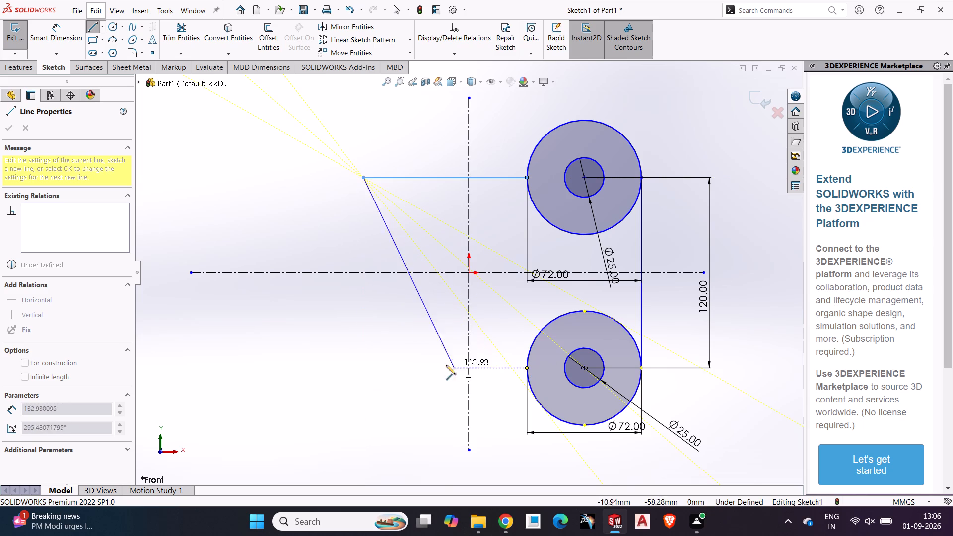
left_click(363, 367)
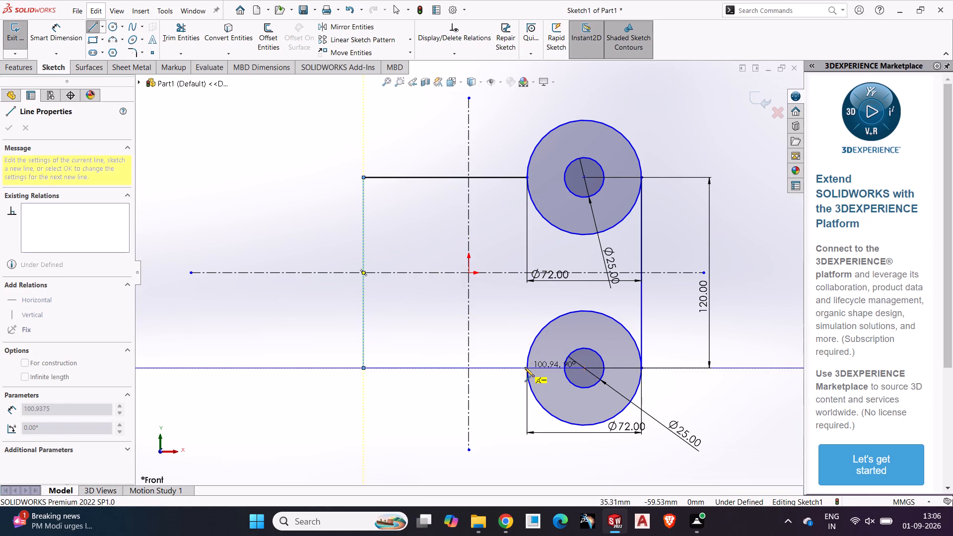
left_click(526, 367)
key("Escape")
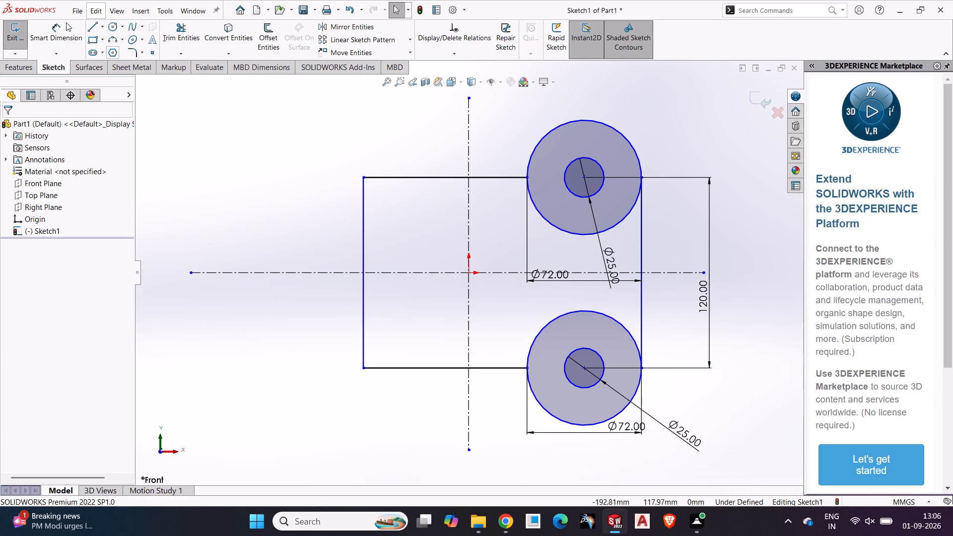
Trim away the inner facing halves of the two 72 mm circles to leave one closed outline with rounded ends.
left_click_drag(177, 26, 193, 41)
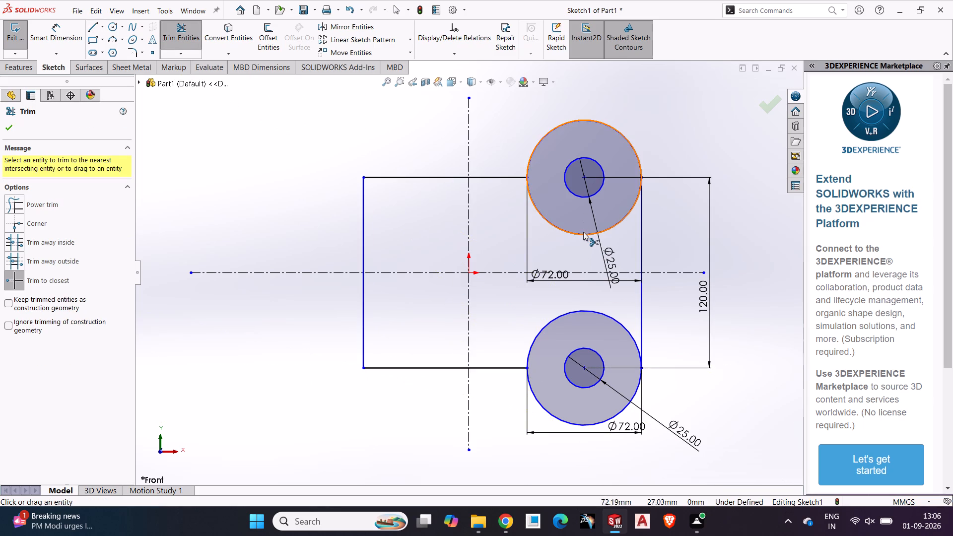
left_click(585, 234)
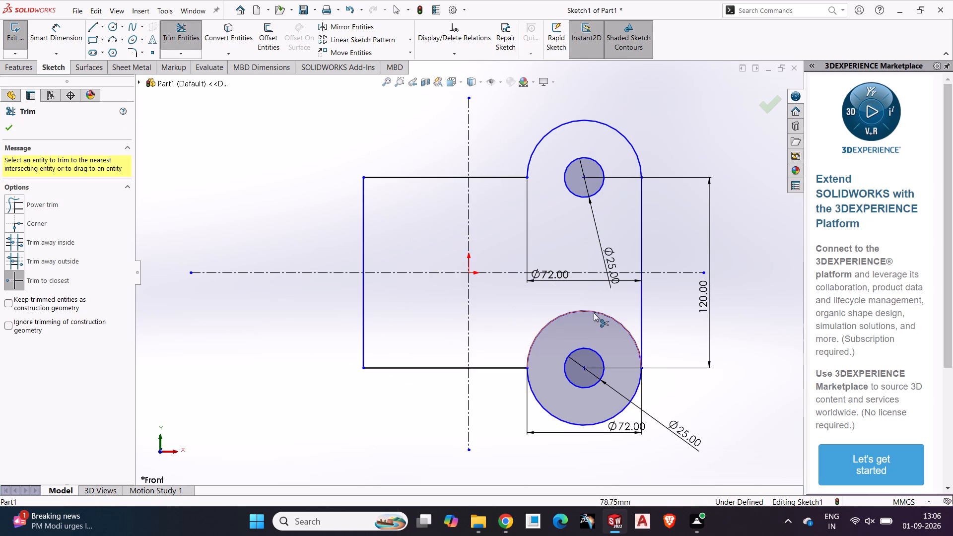
left_click(595, 311)
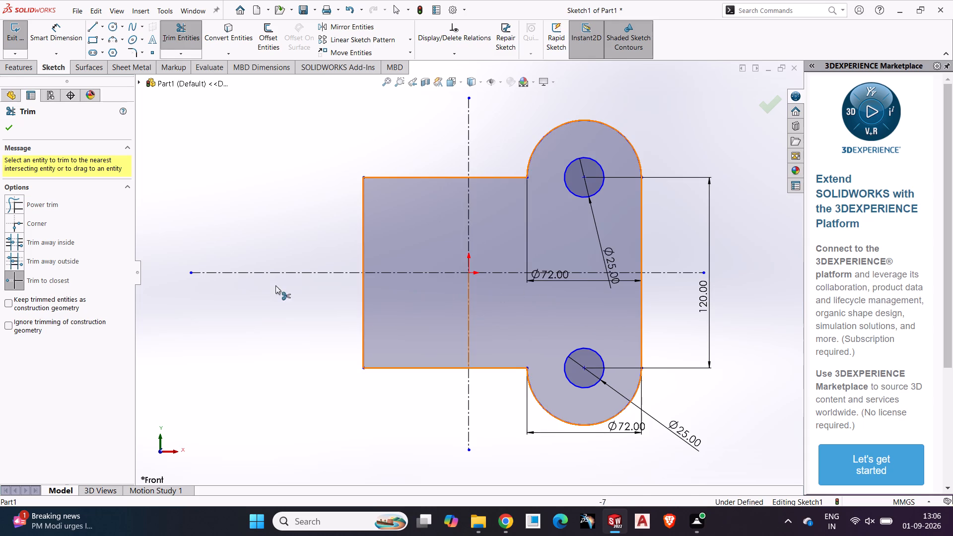
left_click(8, 131)
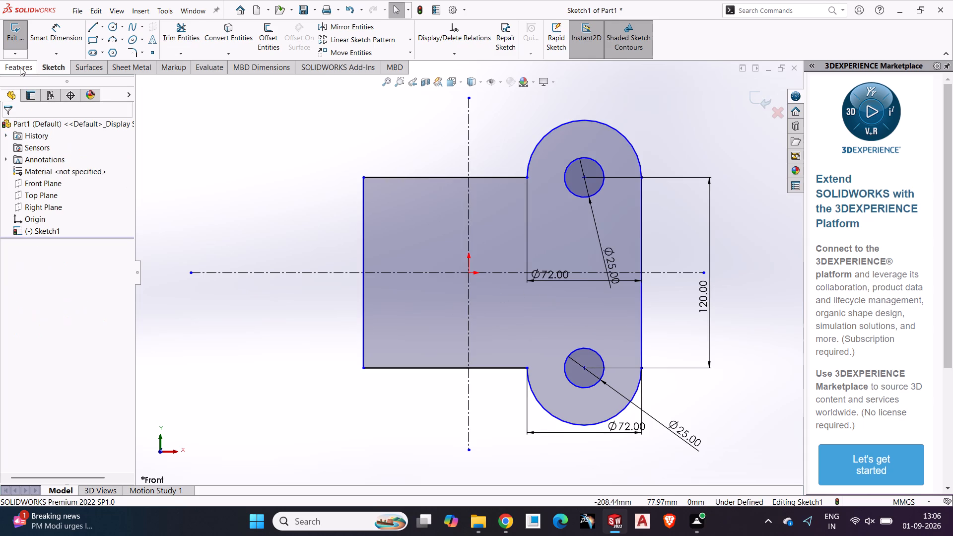
Extrude the closed profile as a Blind boss 30 mm deep.
left_click(20, 67)
left_click(20, 43)
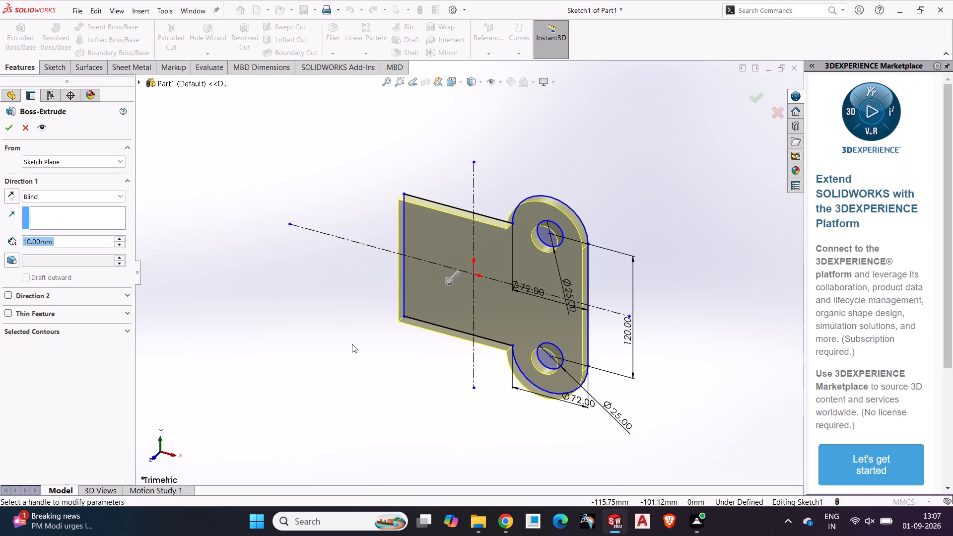
type("30")
key("Return")
left_click(9, 130)
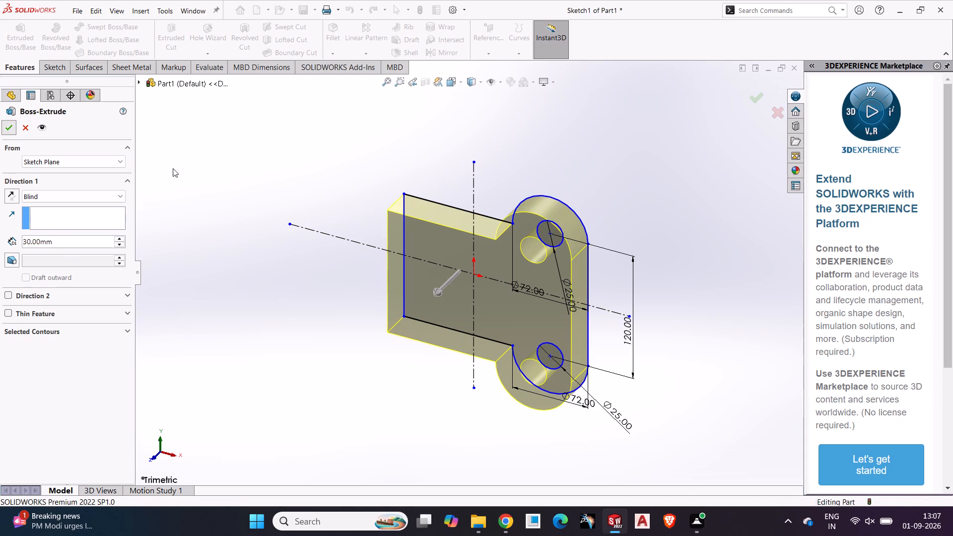
left_click(190, 177)
Start a new sketch on the extruded plate's large front face.
middle_click_drag(204, 189, 218, 161)
left_click(429, 281)
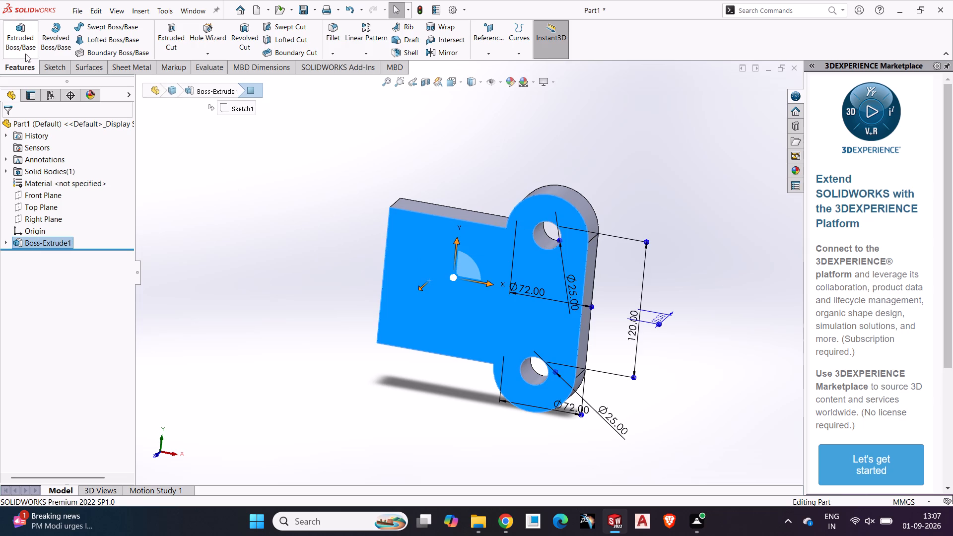
left_click(46, 67)
left_click(6, 39)
left_click(126, 218)
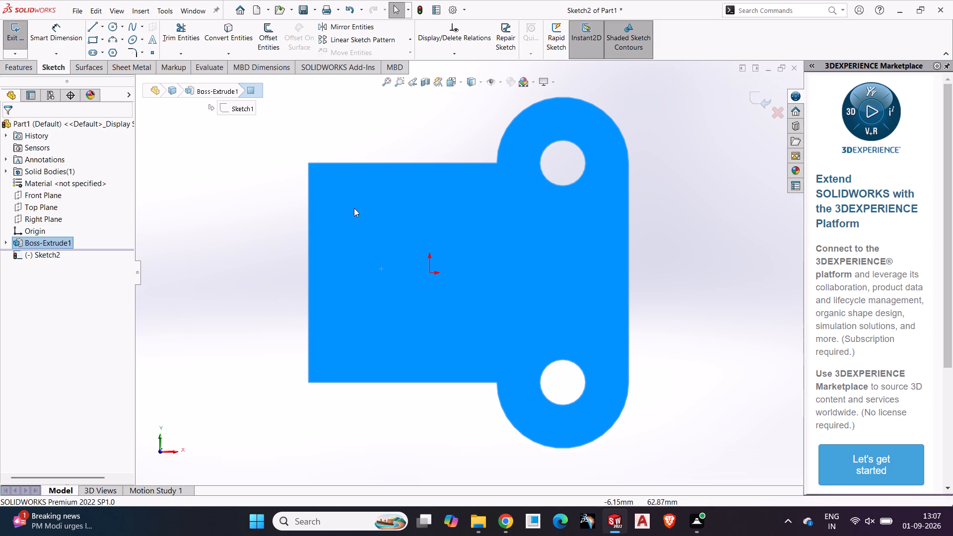
left_click(154, 239)
Draw a circle concentric with each lug hole, snapped to the hole edge at 12.5 mm radius.
left_click(112, 23)
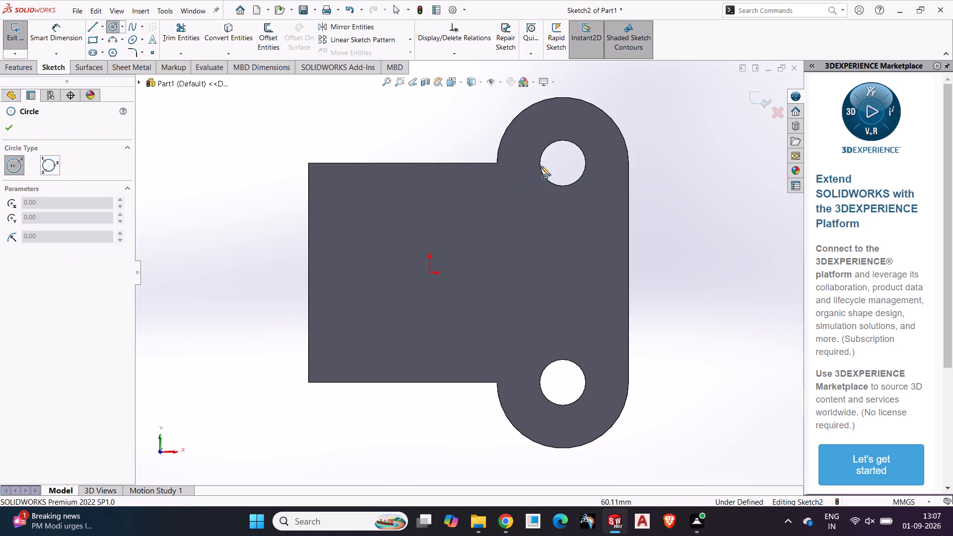
left_click(561, 162)
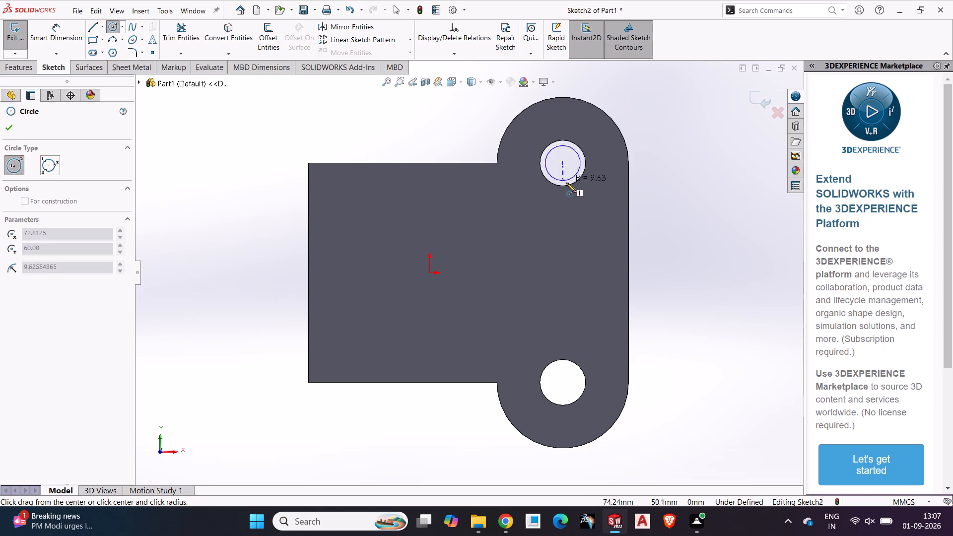
left_click(568, 185)
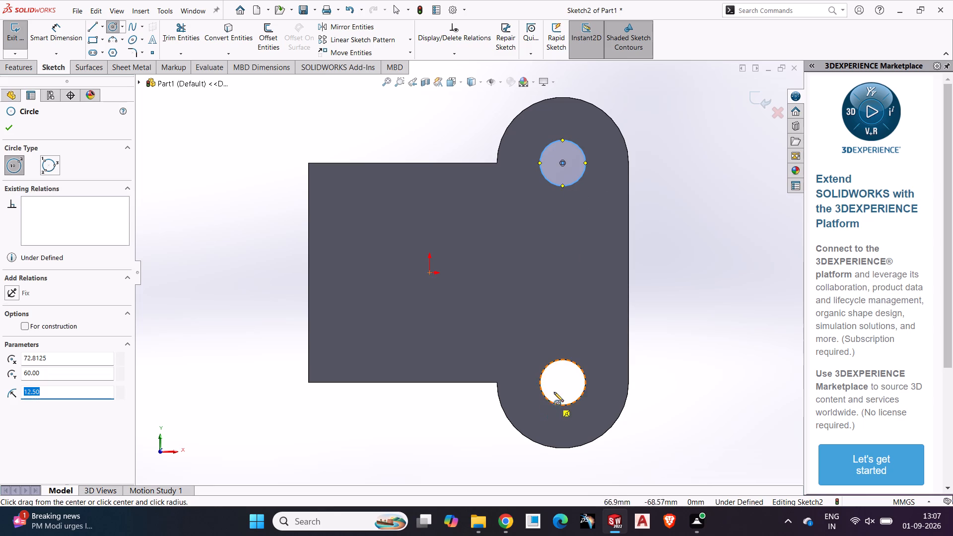
left_click(562, 382)
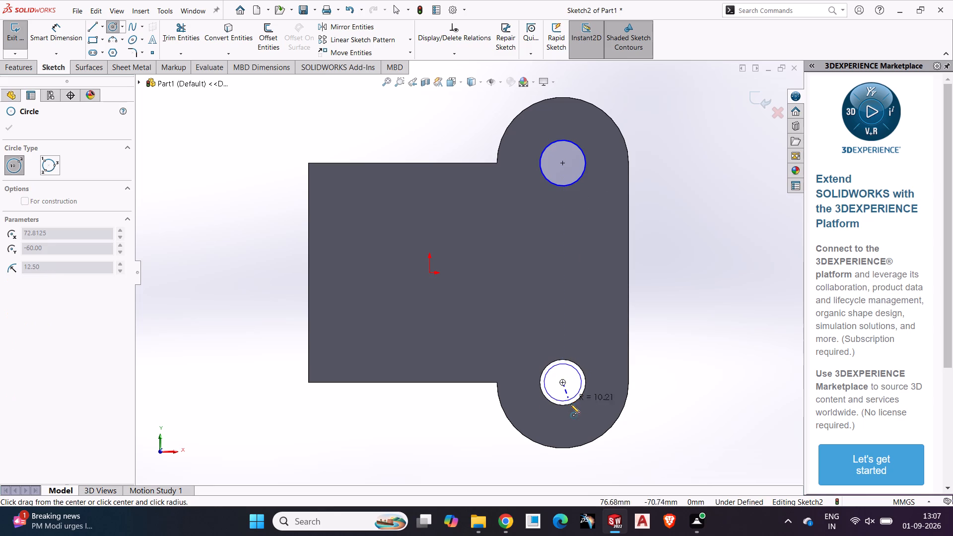
left_click(570, 404)
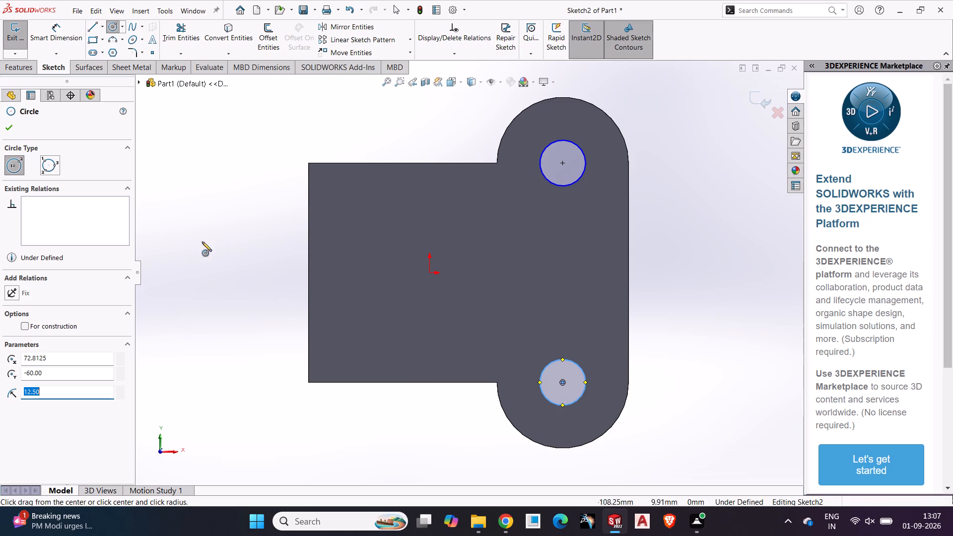
Dimension both new circles around the lug holes to a 30 mm diameter.
left_click(60, 43)
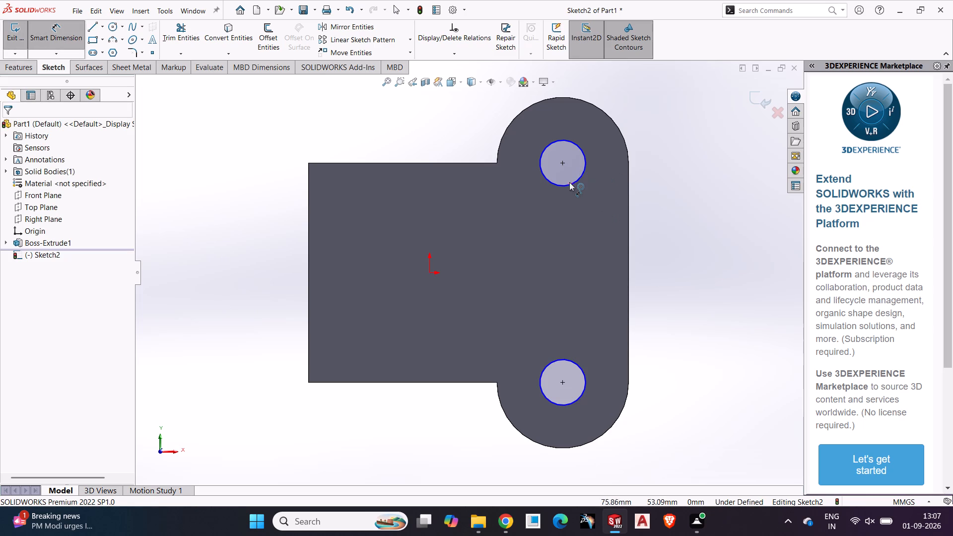
left_click(569, 185)
left_click(666, 269)
type("30")
key("Return")
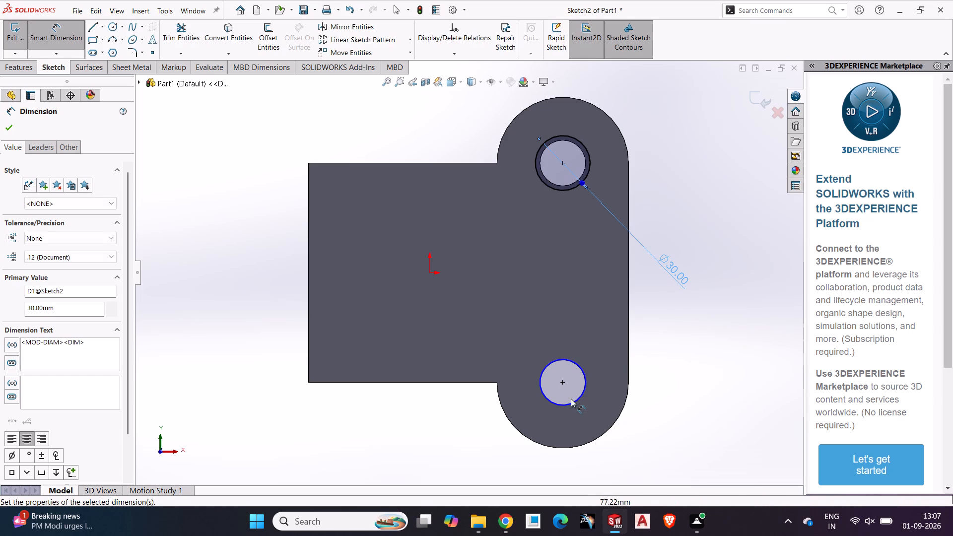
left_click(571, 403)
left_click(667, 416)
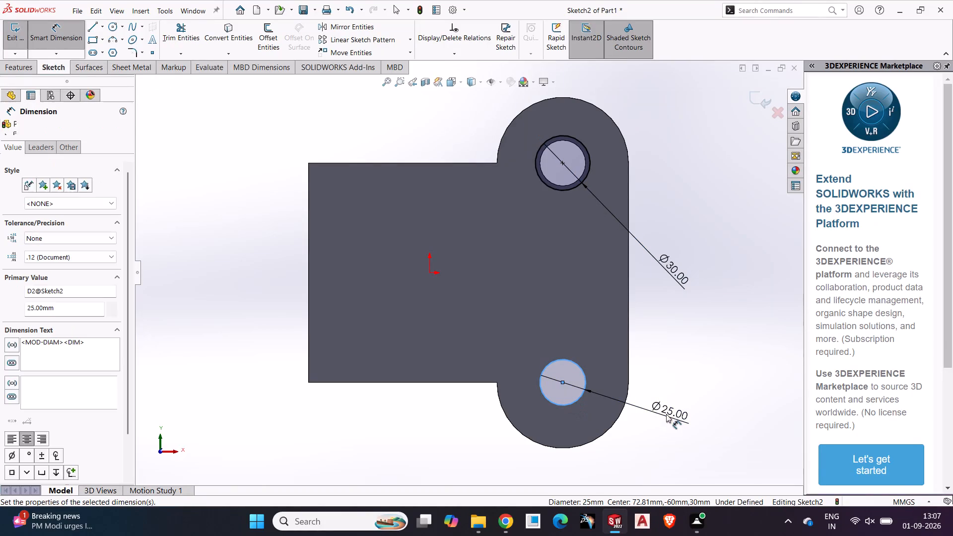
type("30")
key("Return")
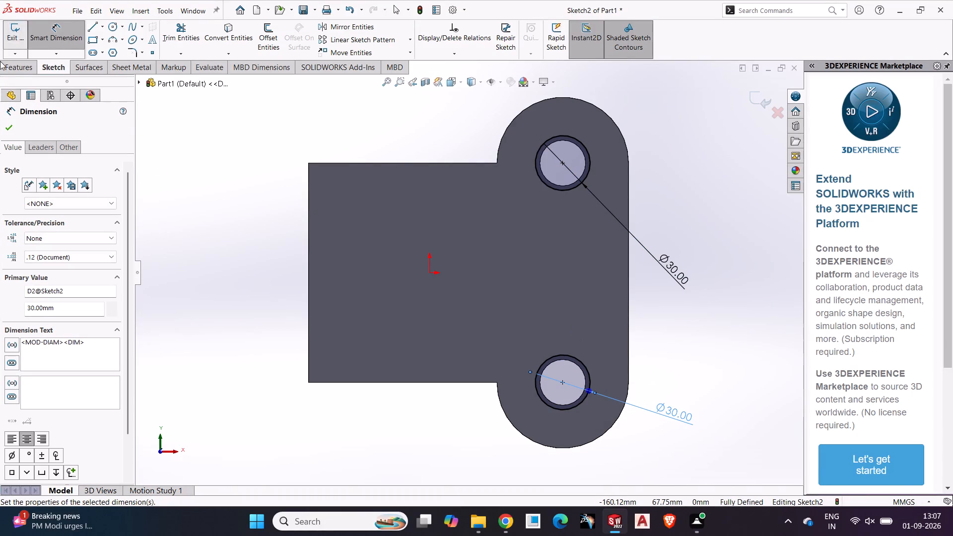
Extrude the two 30 mm circles as a Blind boss 6 mm deep, merged with the plate.
left_click(24, 70)
left_click(20, 43)
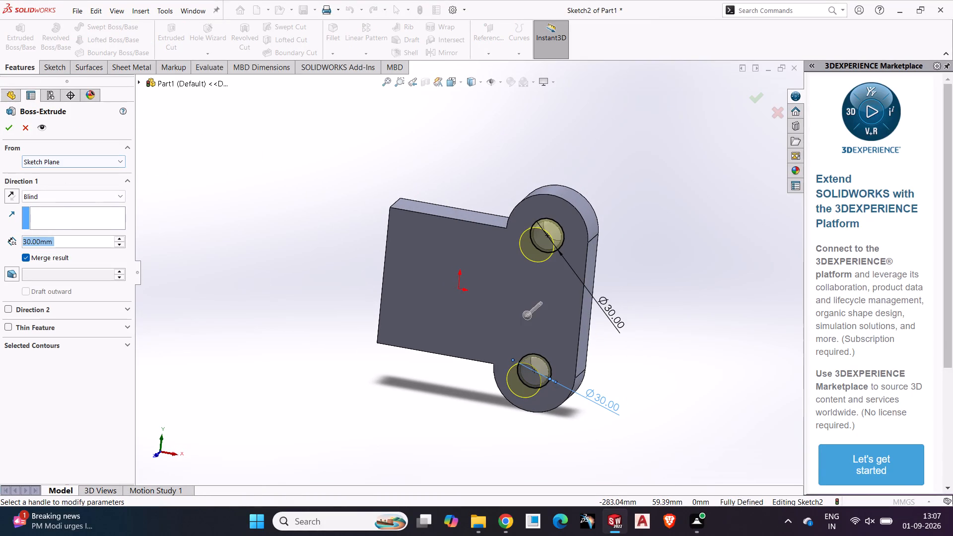
key("6")
key("Return")
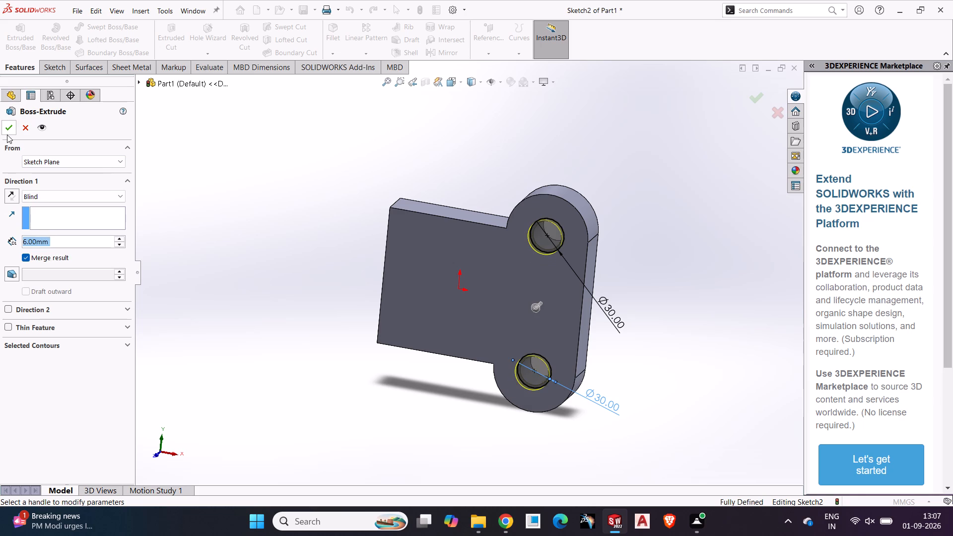
left_click(7, 134)
left_click(186, 178)
Start a new sketch on the plate's large back face, opposite the round bosses.
middle_click_drag(594, 166, 438, 286)
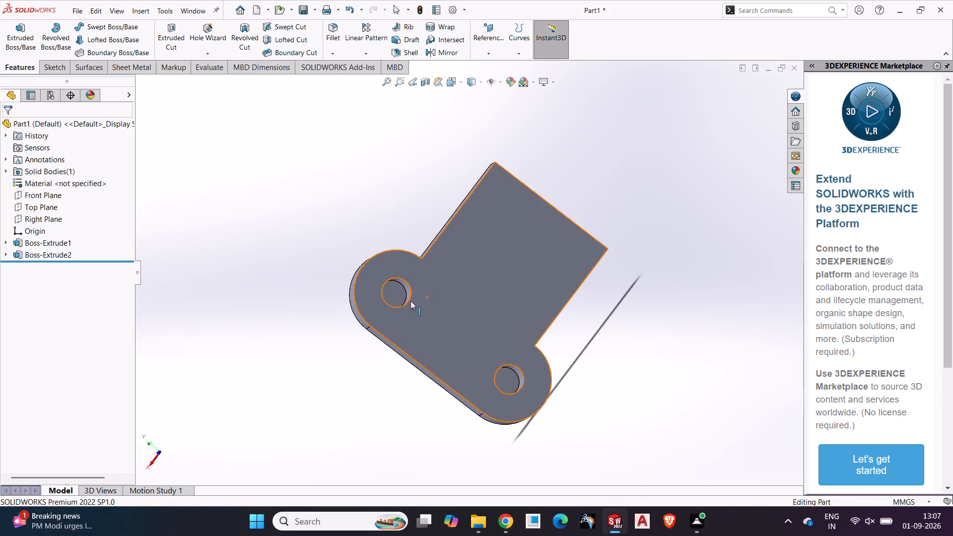
left_click(446, 297)
left_click(47, 65)
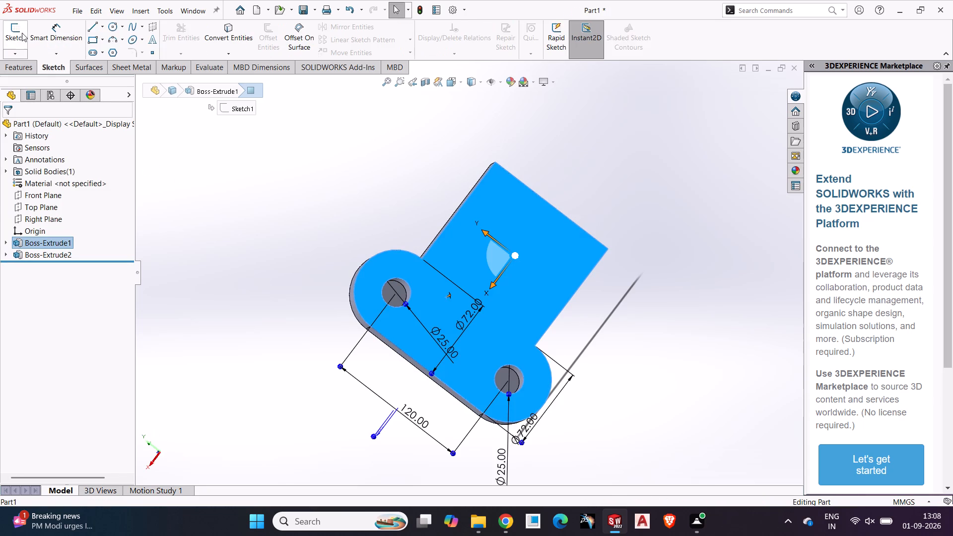
left_click(22, 33)
left_click(188, 207)
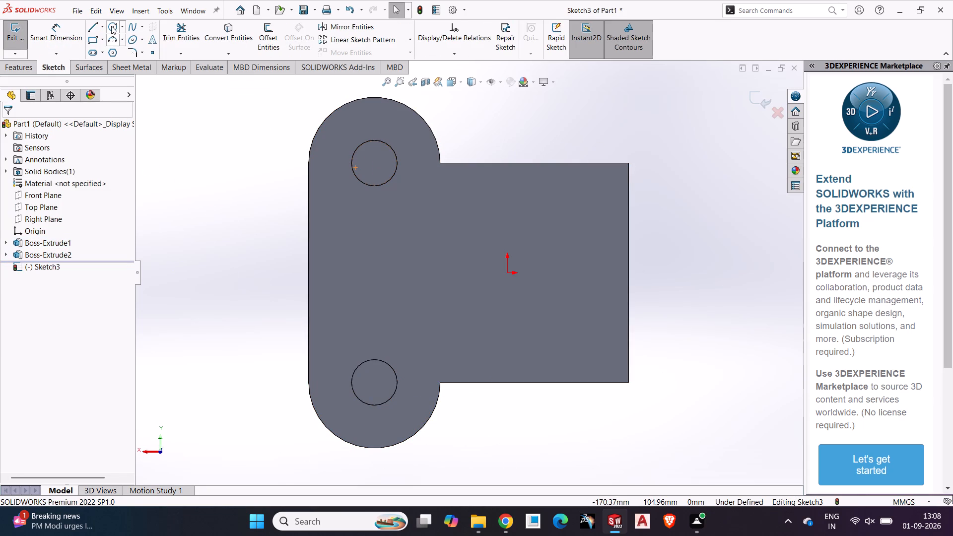
Draw a circle about 18 mm in diameter at the centre of each of the two lug hole outlines.
left_click(111, 26)
left_click(375, 162)
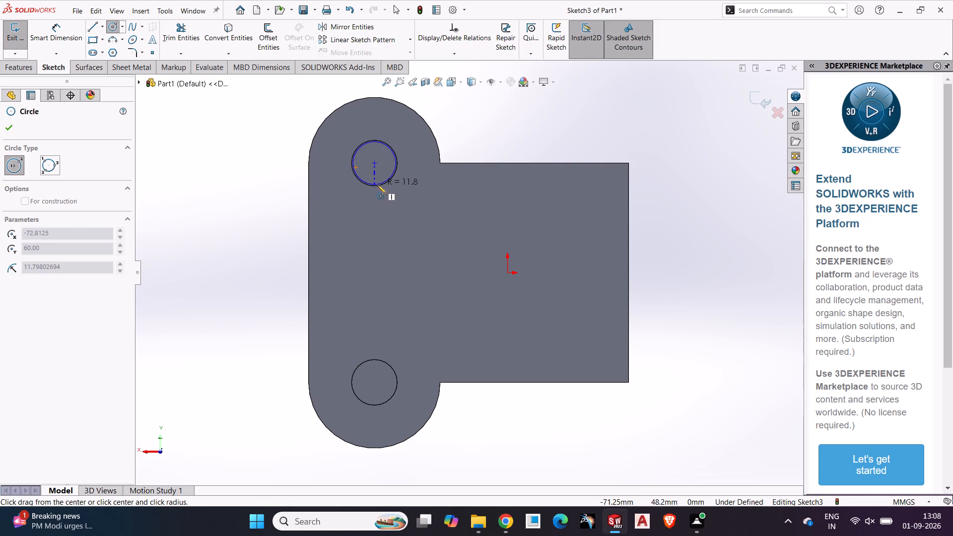
left_click(377, 179)
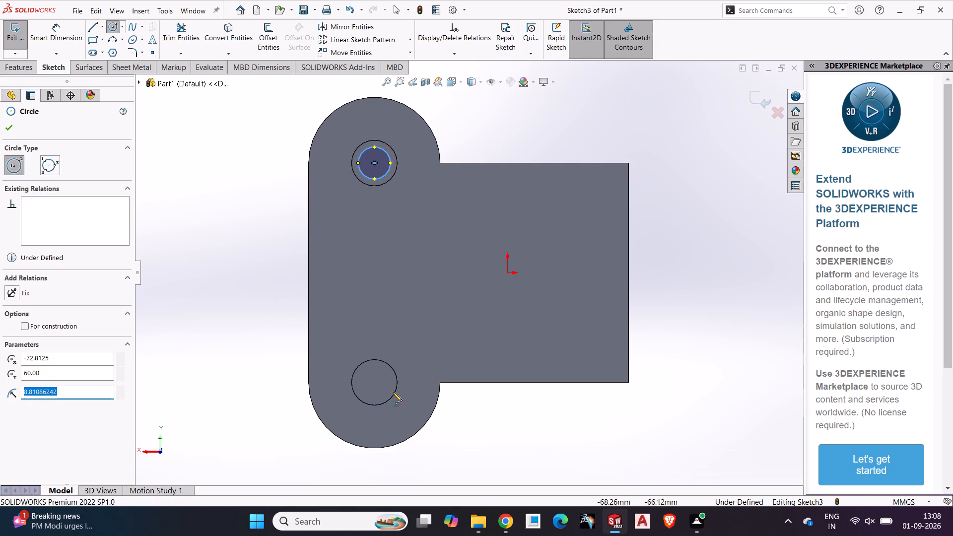
left_click(375, 382)
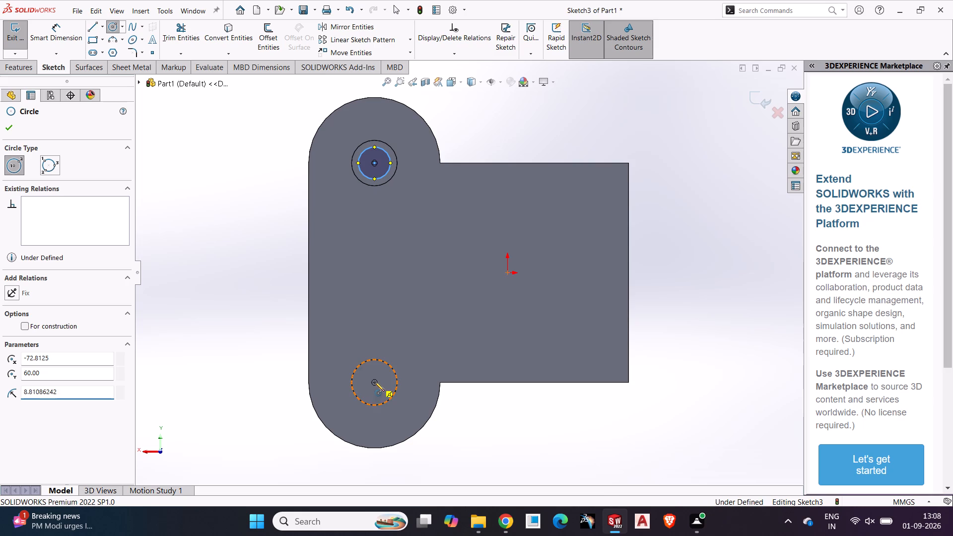
left_click(375, 400)
Dimension both lug circles on the back face to a 25 mm diameter.
left_click(72, 26)
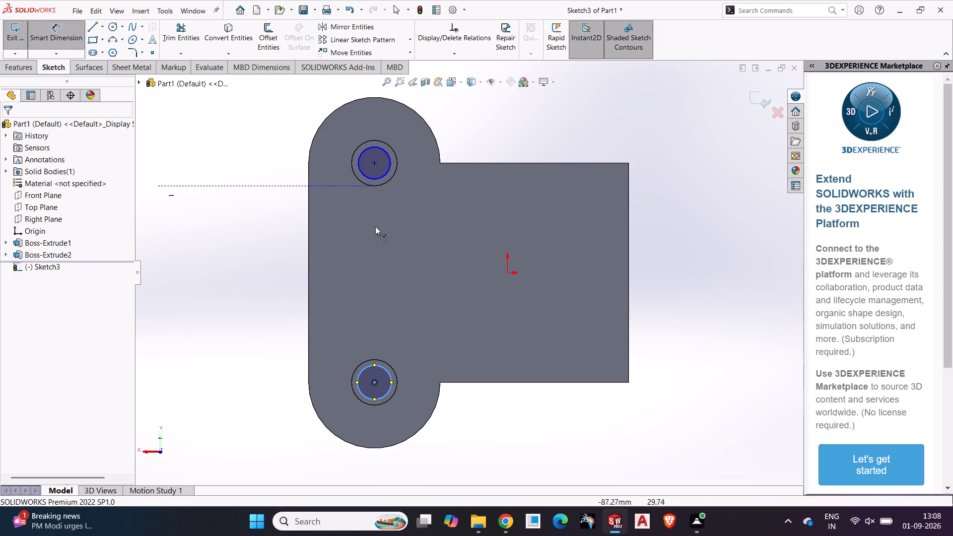
left_click(379, 179)
left_click(251, 276)
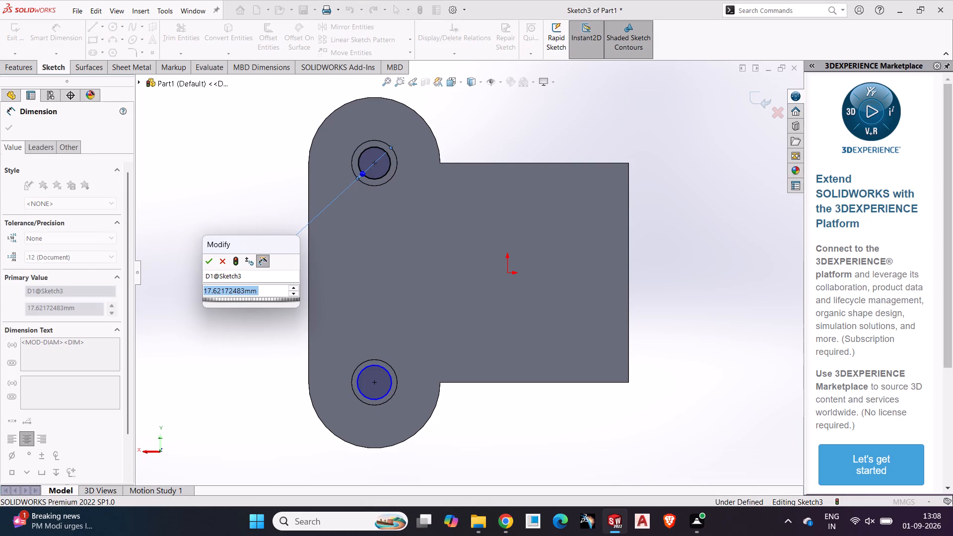
type("25")
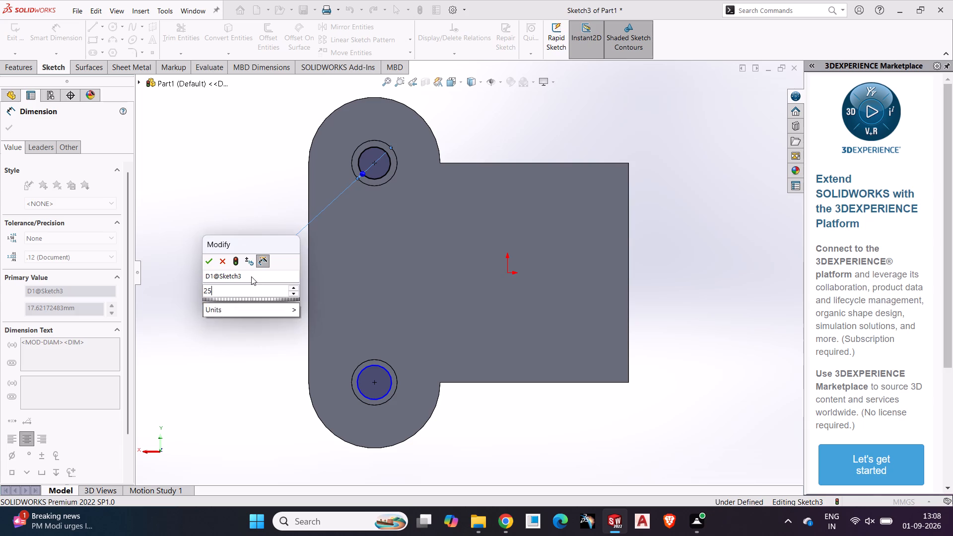
key("Return")
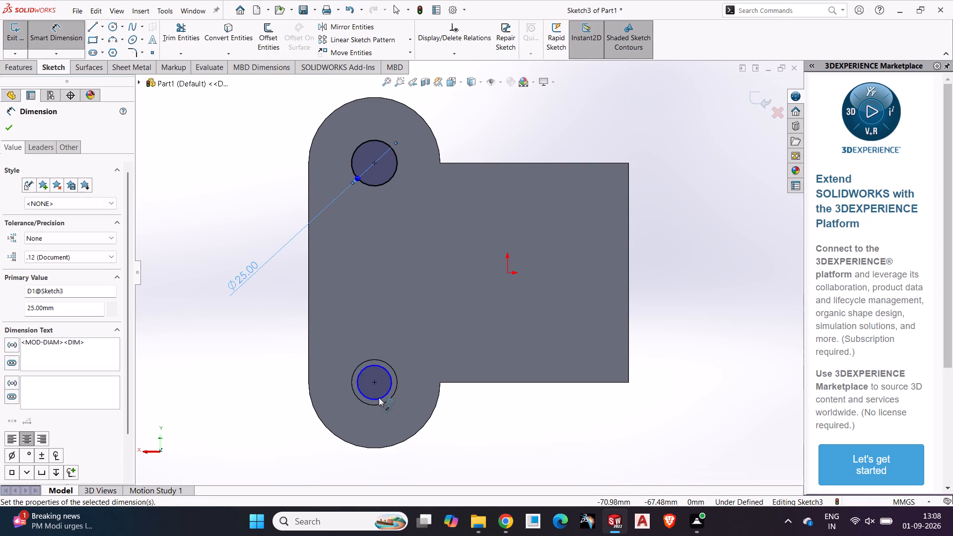
left_click(379, 398)
left_click(260, 424)
type("25")
key("Return")
left_click(251, 371)
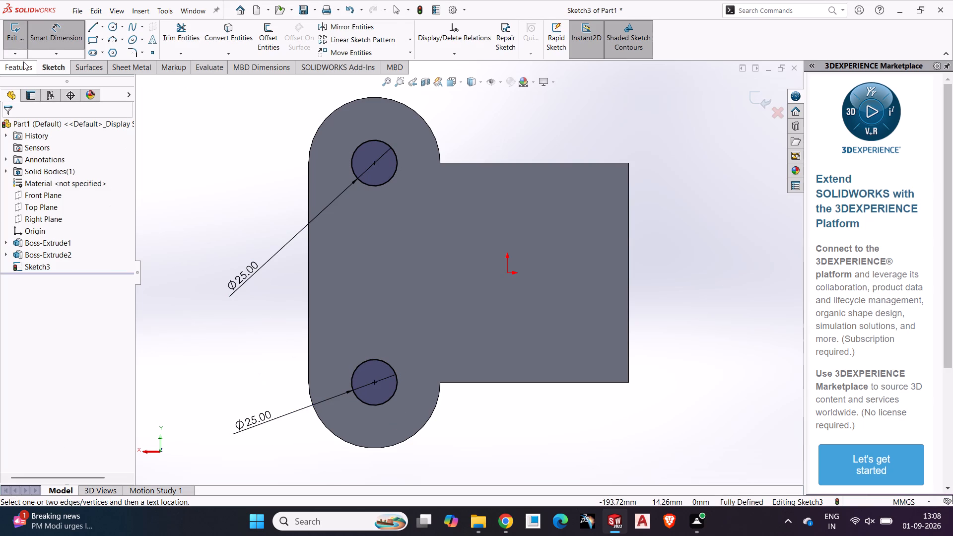
Cut the two 25 mm circles Through All so the holes pass through the plate and the bosses.
left_click(23, 62)
left_click(160, 39)
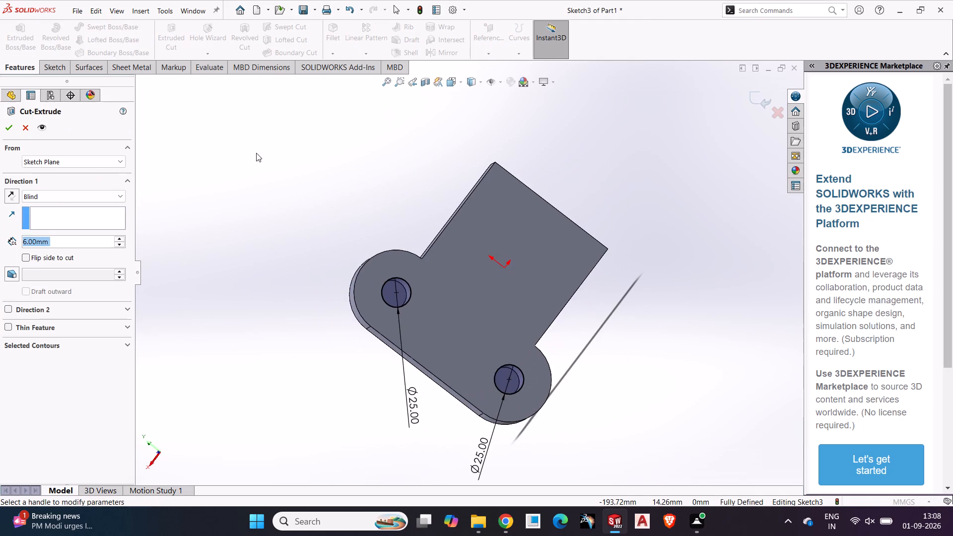
middle_click_drag(304, 171, 376, 173)
left_click(56, 197)
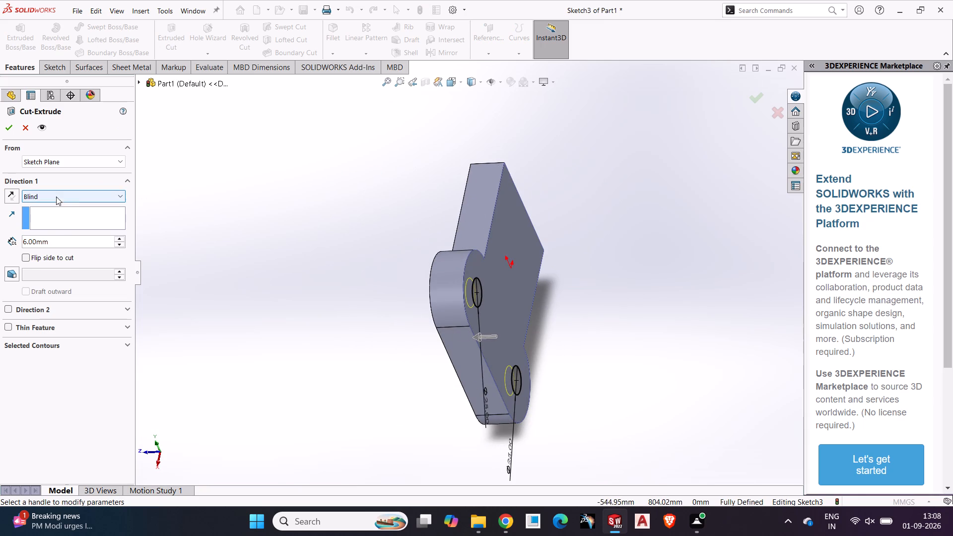
left_click(56, 211)
left_click(55, 185)
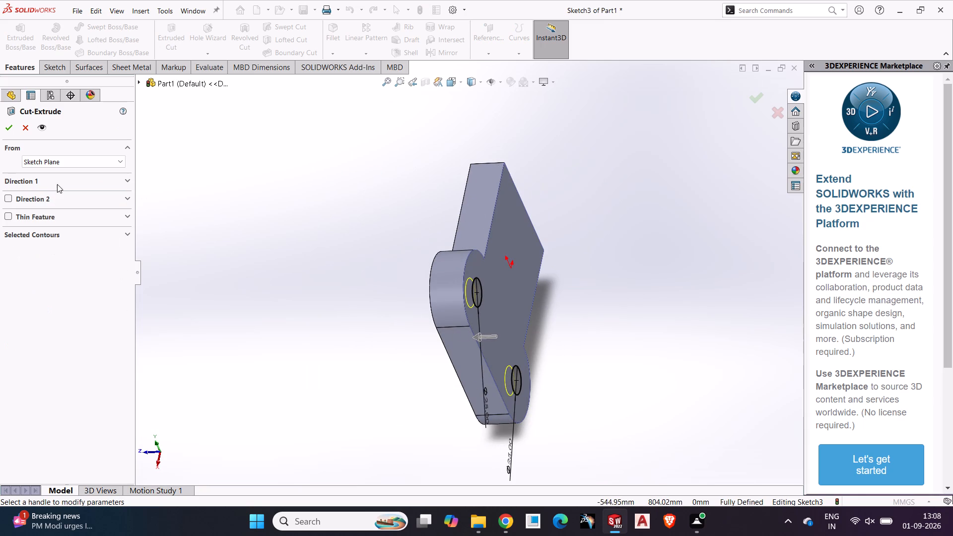
left_click(57, 184)
left_click(56, 198)
left_click(57, 212)
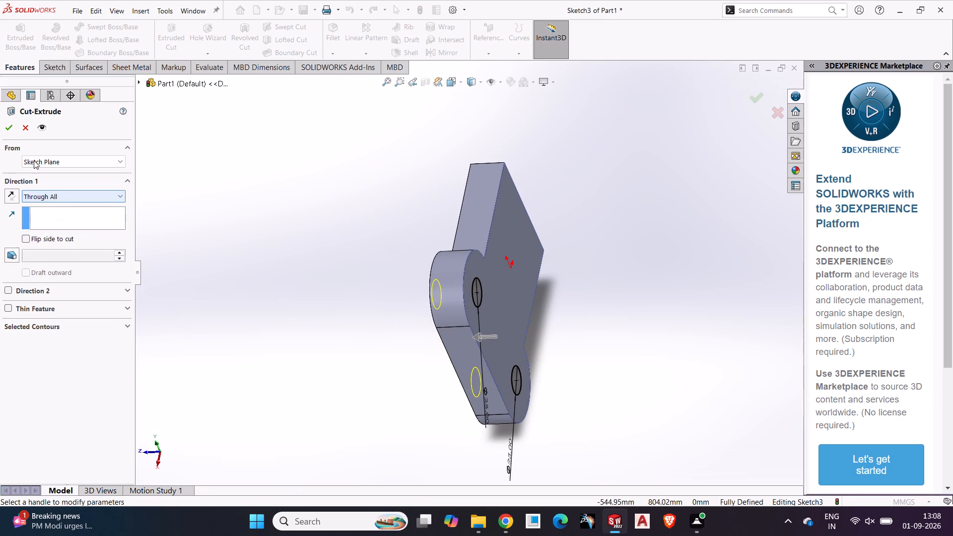
left_click(5, 133)
Start another sketch on the plate's large back face, opposite the raised bosses.
middle_click(275, 249)
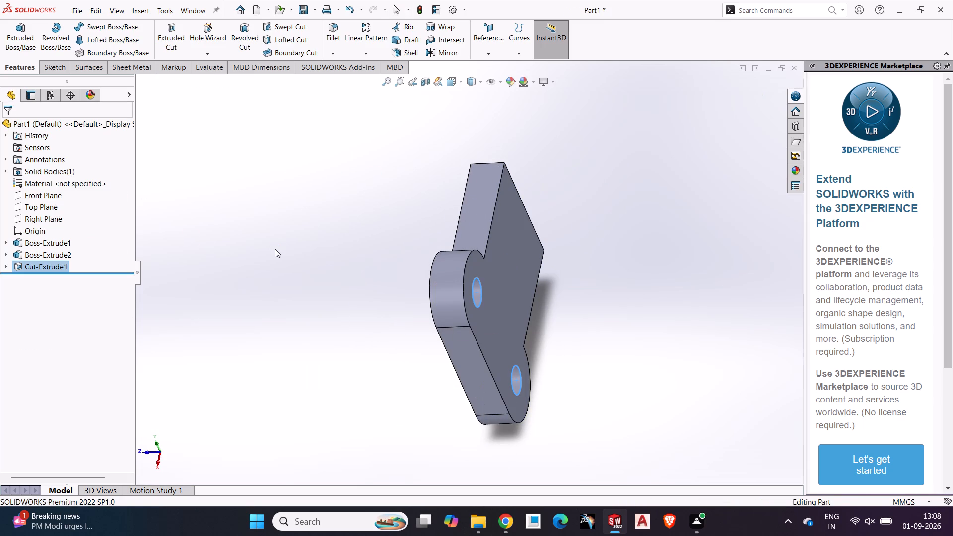
middle_click_drag(275, 249, 360, 255)
left_click(331, 243)
middle_click_drag(336, 242, 490, 267)
middle_click(392, 283)
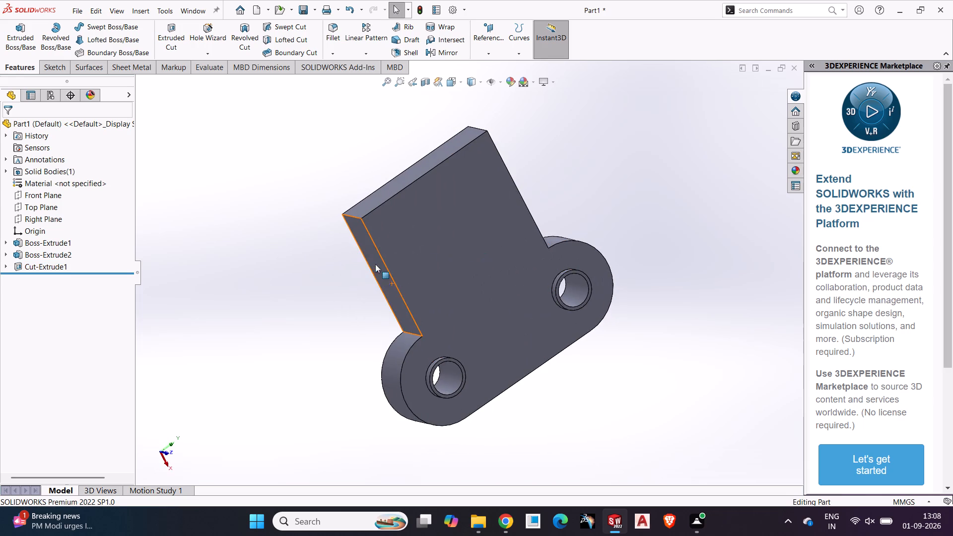
middle_click_drag(308, 288, 292, 188)
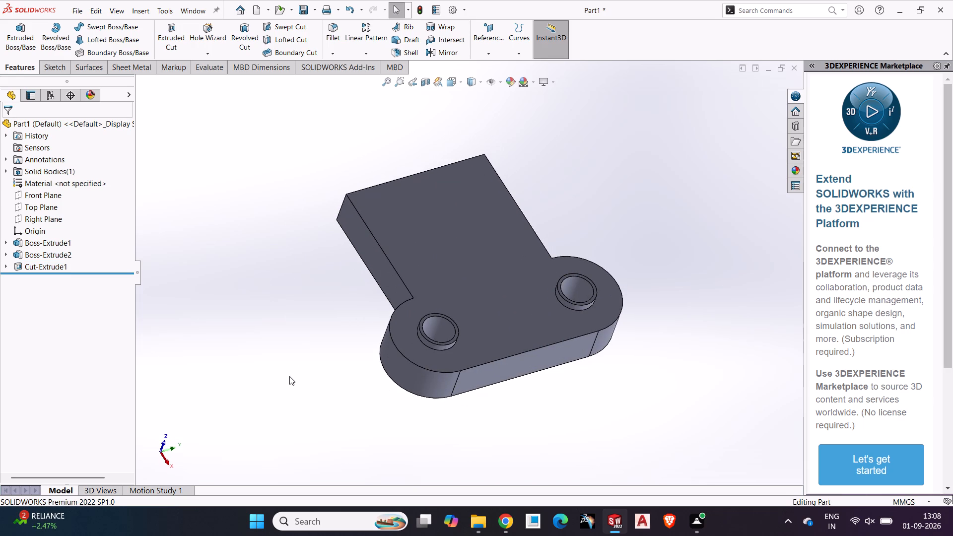
middle_click_drag(289, 376, 296, 207)
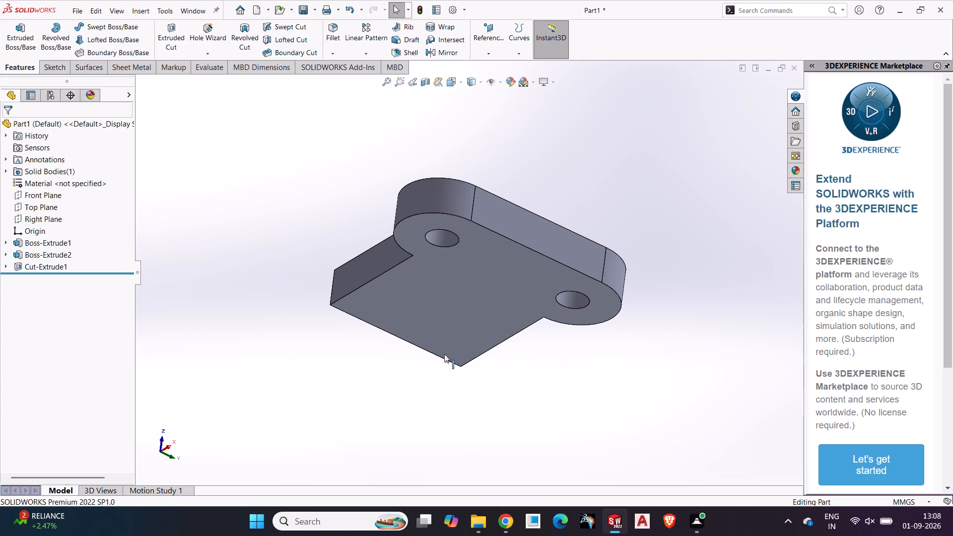
left_click(440, 328)
left_click(62, 68)
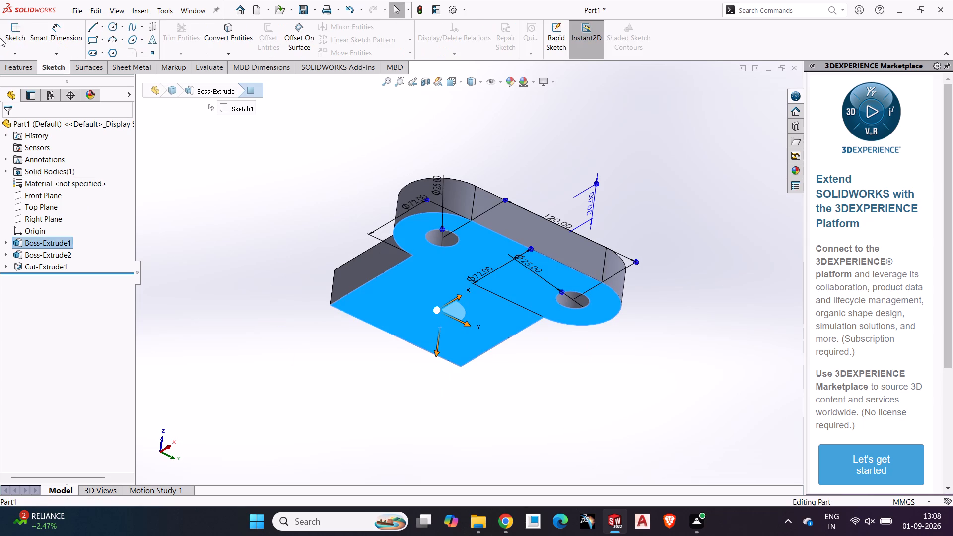
left_click(20, 33)
left_click(210, 335)
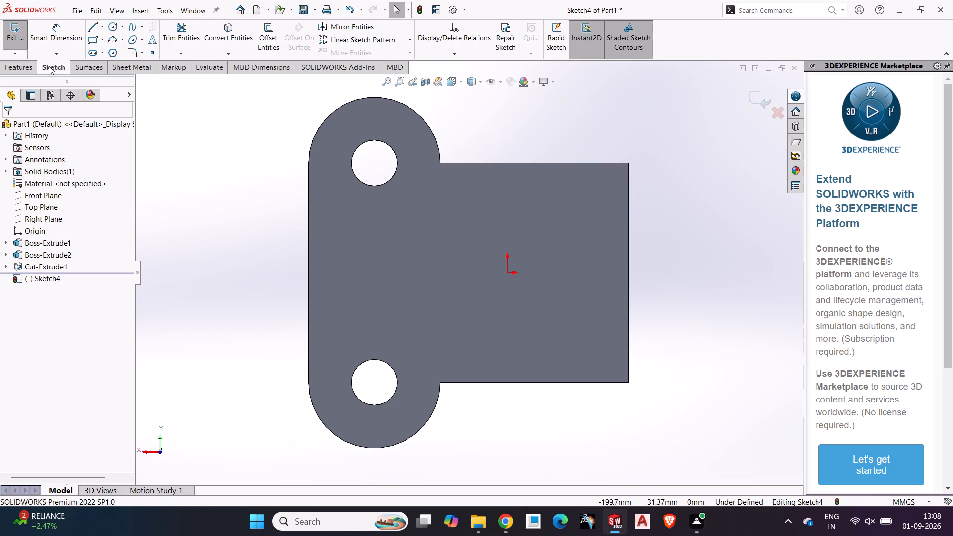
Draw a 120 mm high corner rectangle spanning the full height of the plate's square end, starting at its outer corner.
left_click(92, 42)
left_click(628, 164)
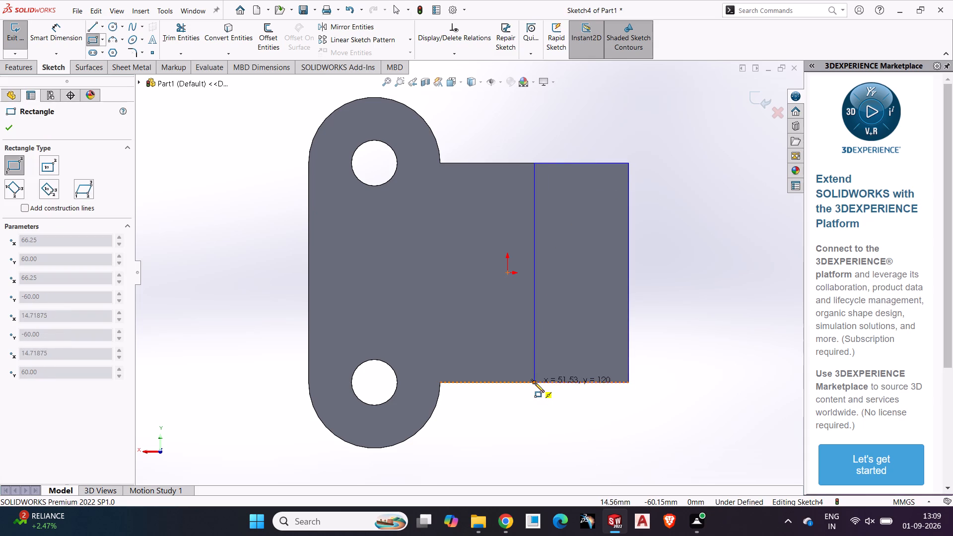
left_click(529, 383)
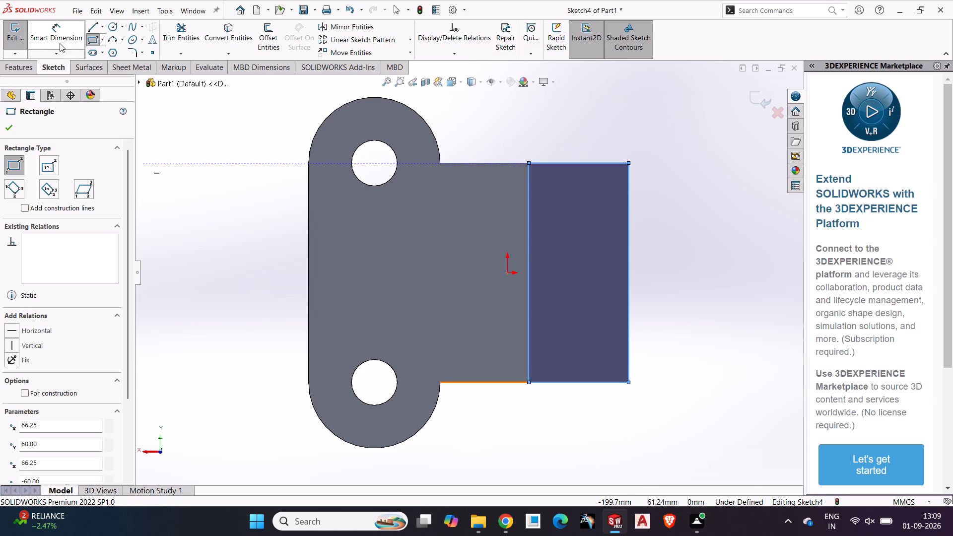
Dimension the width of the back-face rectangle along the plate's bottom edge to 57.5 mm.
left_click(60, 43)
left_click(590, 384)
left_click(585, 411)
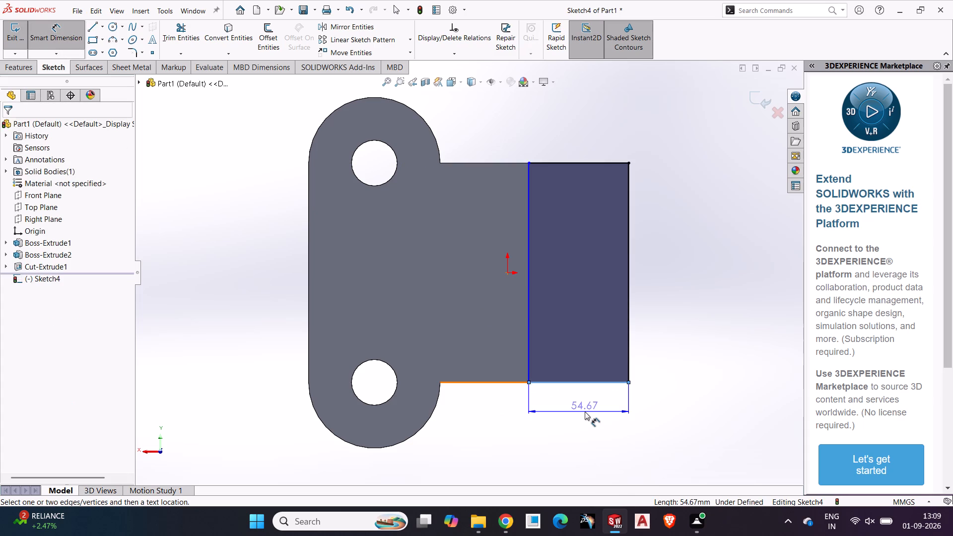
key("6")
key("BackSpace")
type("57.")
key("5")
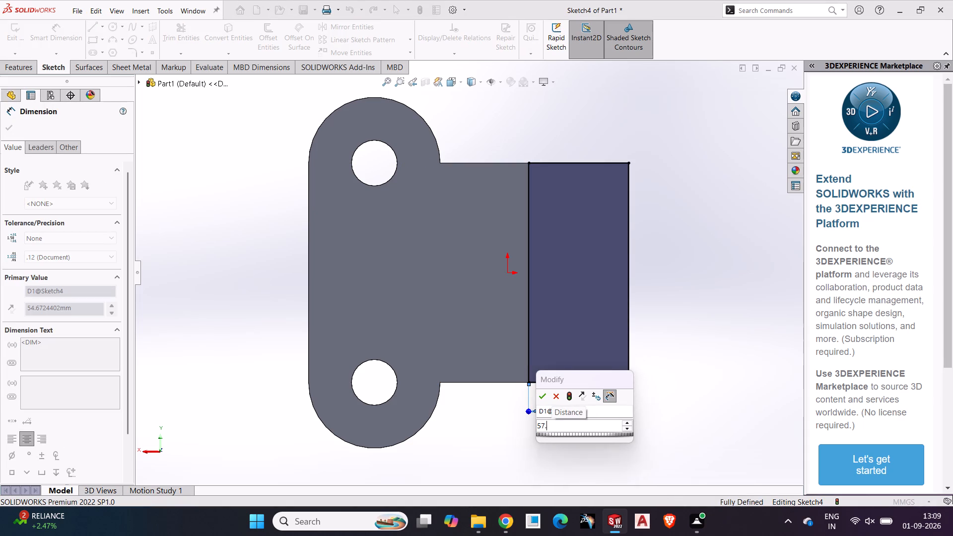
key("Return")
left_click(780, 319)
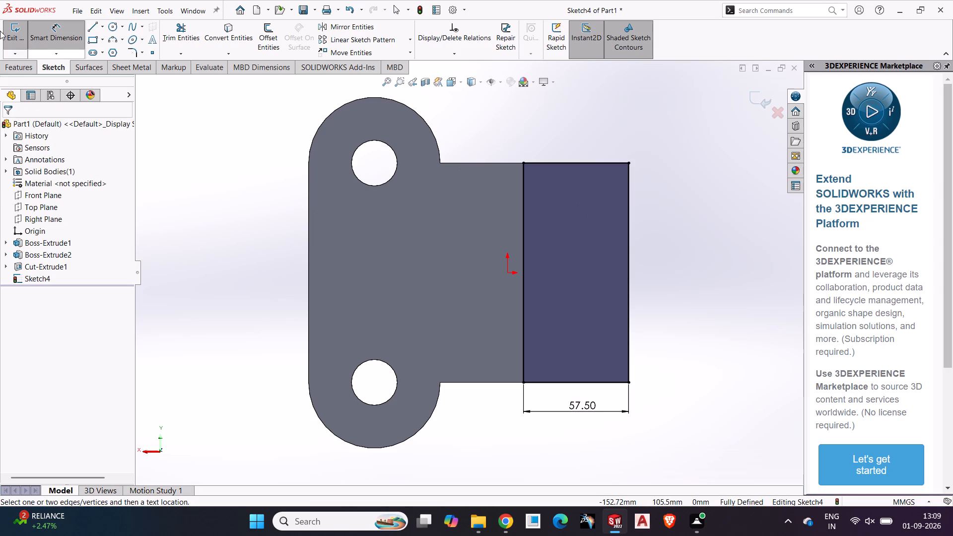
Extrude the 57.5 mm wide rectangle outward from the back face as a 6 mm blind boss merged with the plate.
left_click(17, 67)
left_click(18, 40)
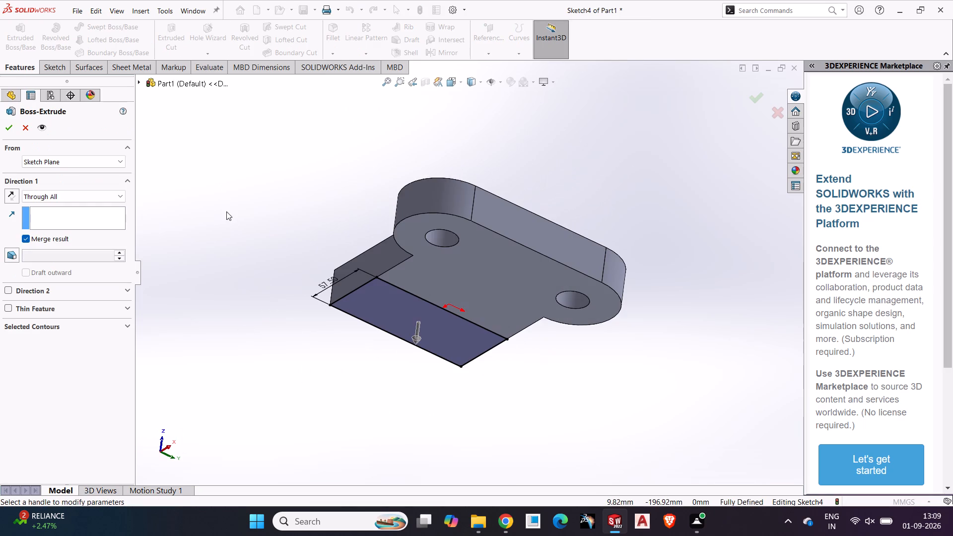
left_click(355, 299)
left_click(50, 197)
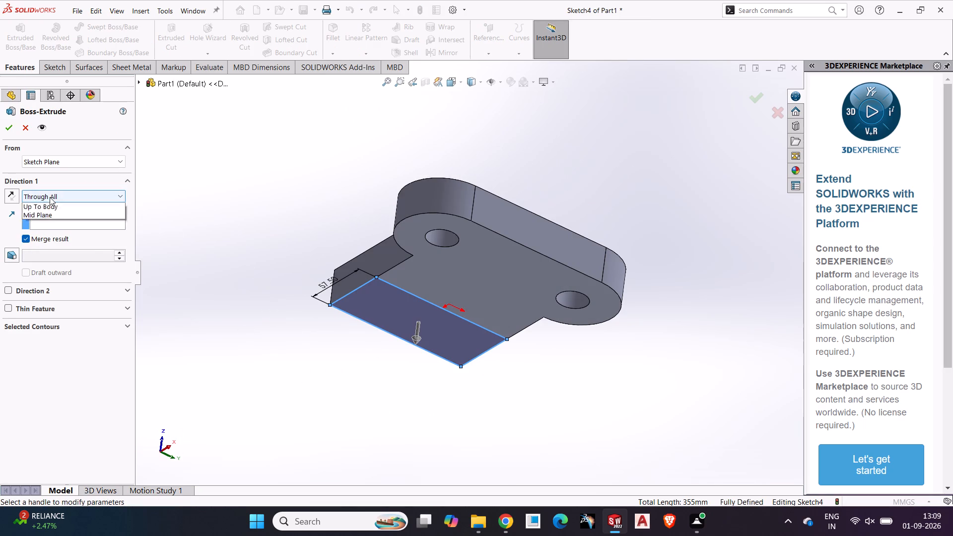
left_click(49, 207)
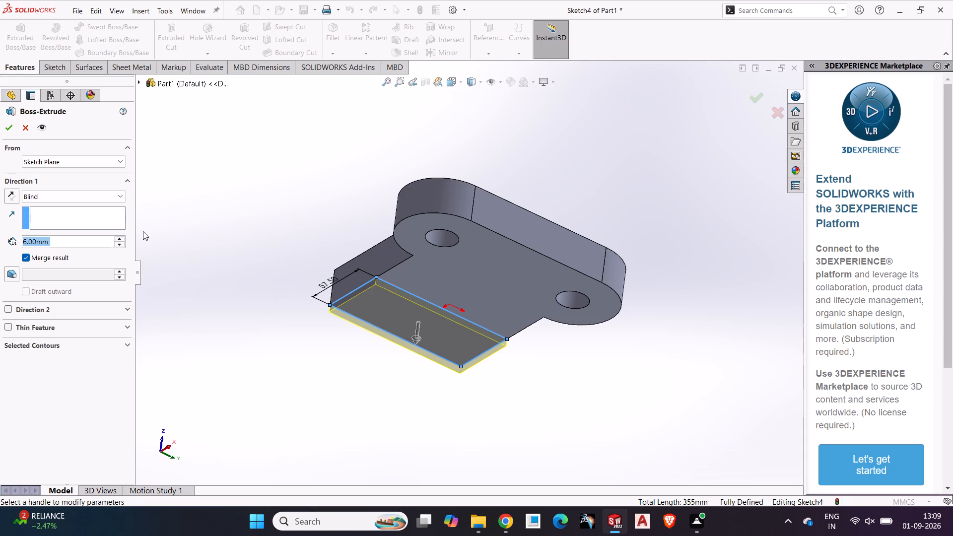
key("Return")
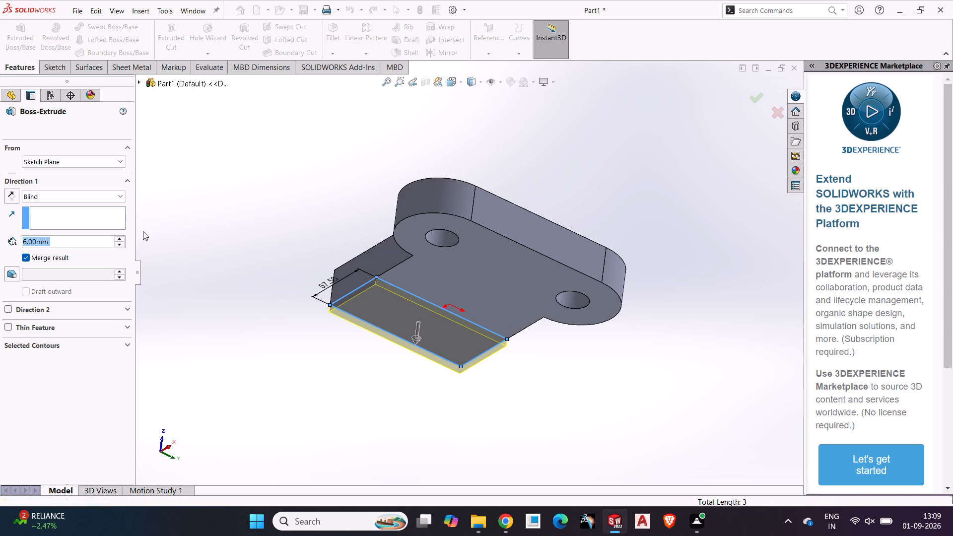
left_click(247, 228)
Start a new sketch on the plate's large front face, the side with the raised ring bosses.
middle_click_drag(247, 229, 348, 280)
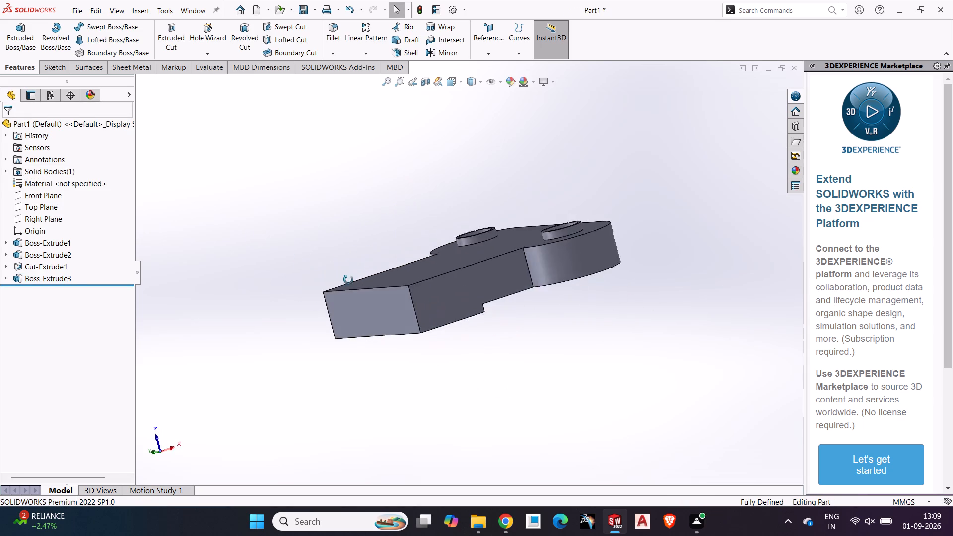
middle_click_drag(348, 280, 383, 338)
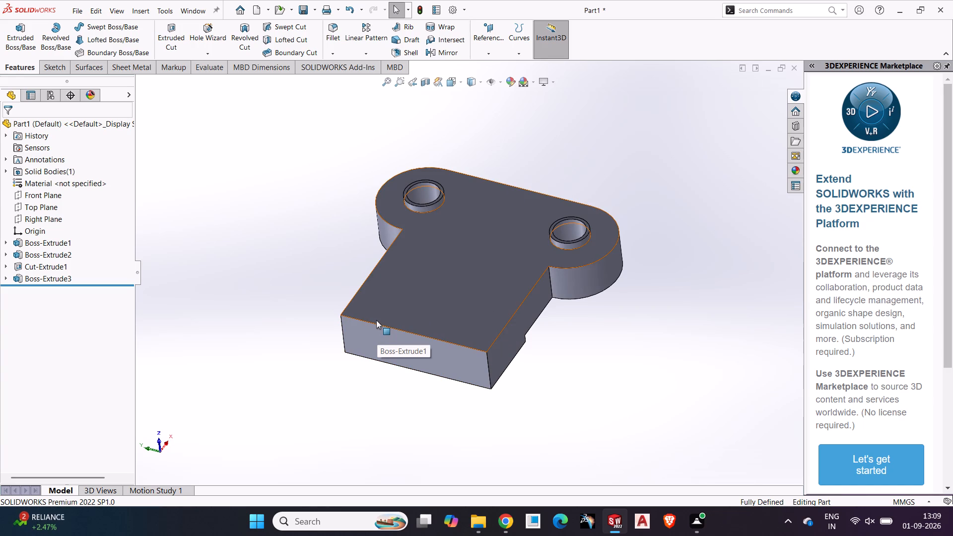
left_click(483, 286)
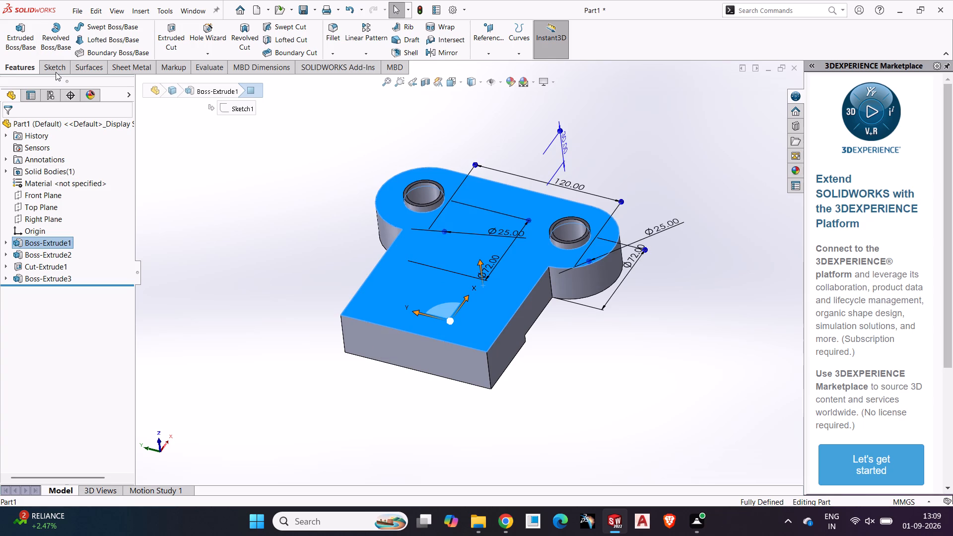
left_click(56, 72)
left_click(12, 37)
left_click(188, 285)
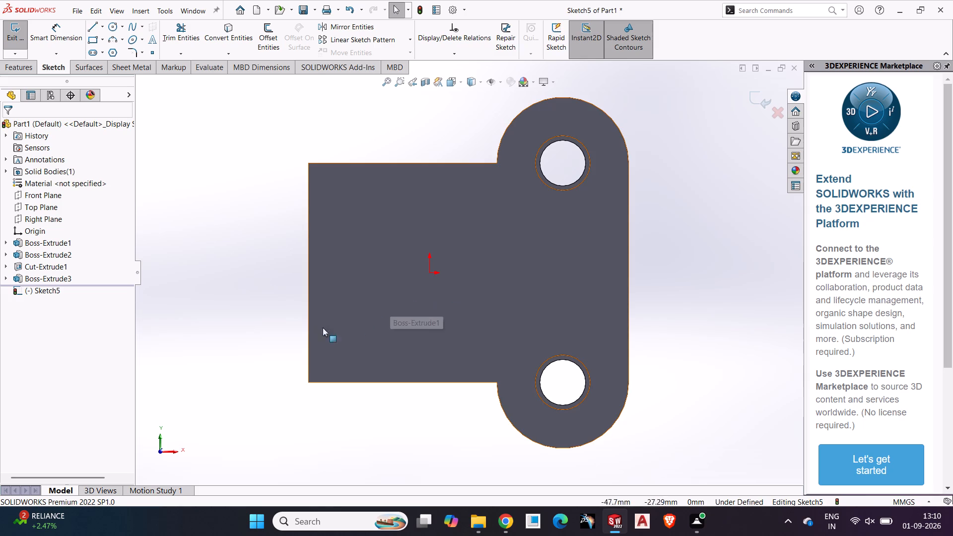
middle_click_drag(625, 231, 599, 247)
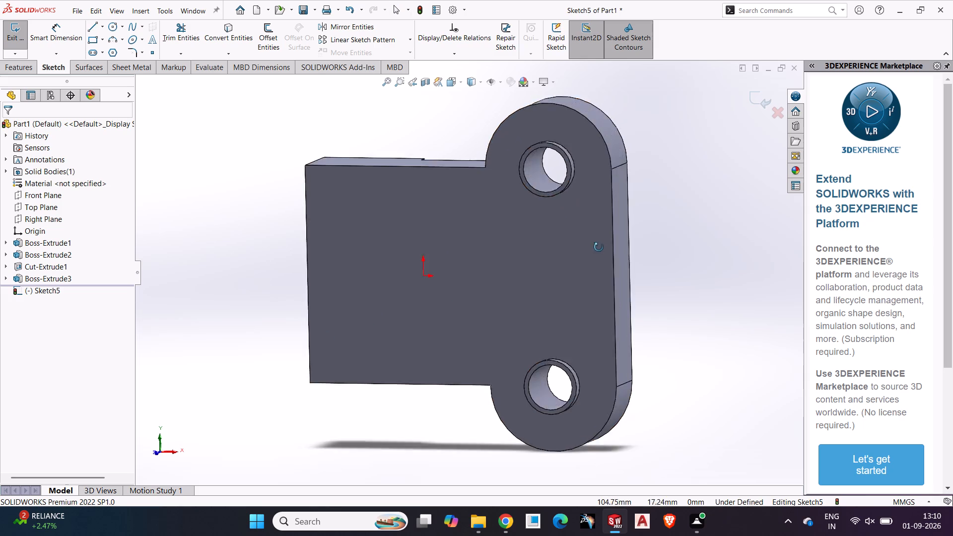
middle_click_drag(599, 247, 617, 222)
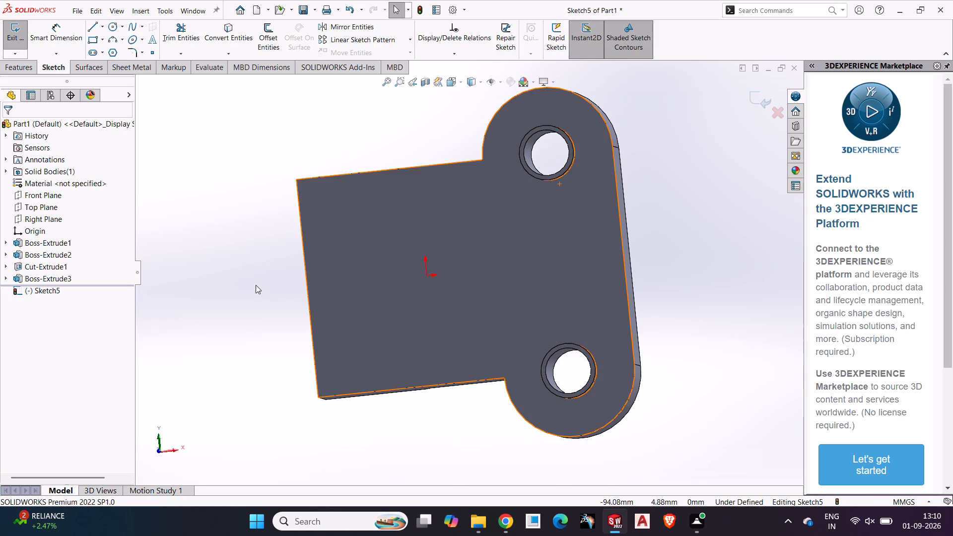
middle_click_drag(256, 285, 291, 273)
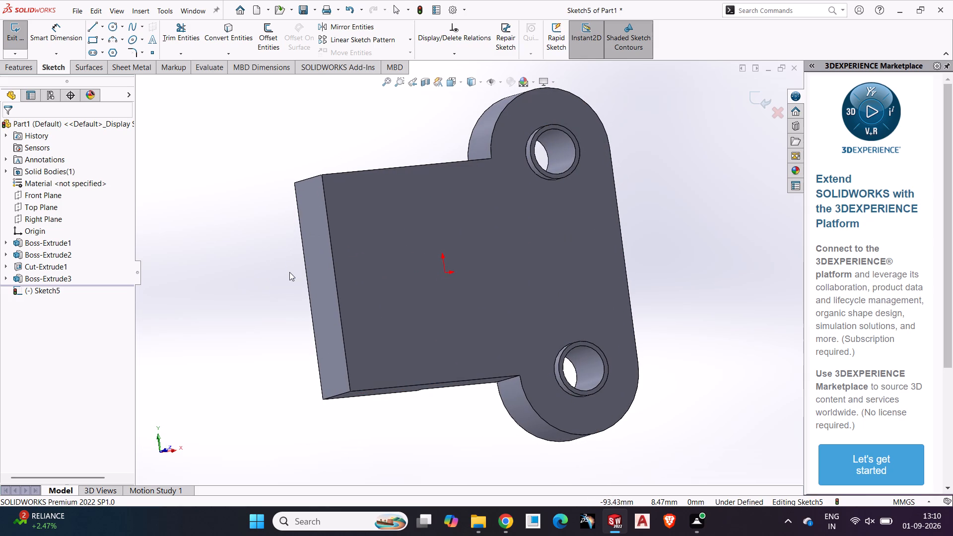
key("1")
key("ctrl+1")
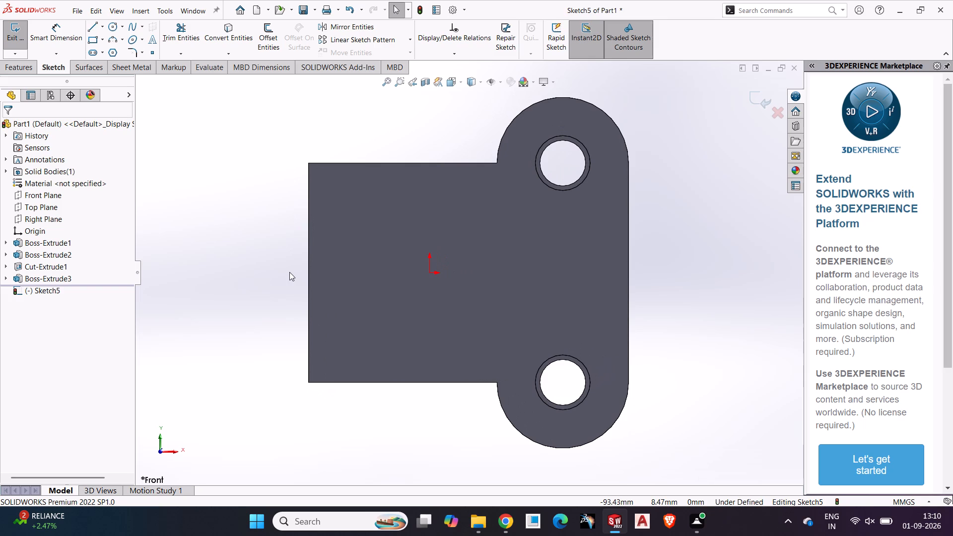
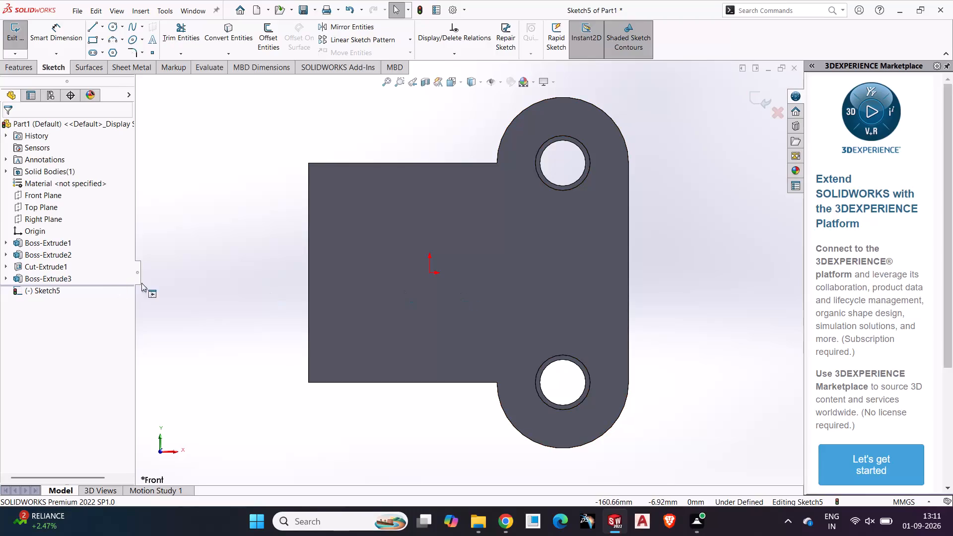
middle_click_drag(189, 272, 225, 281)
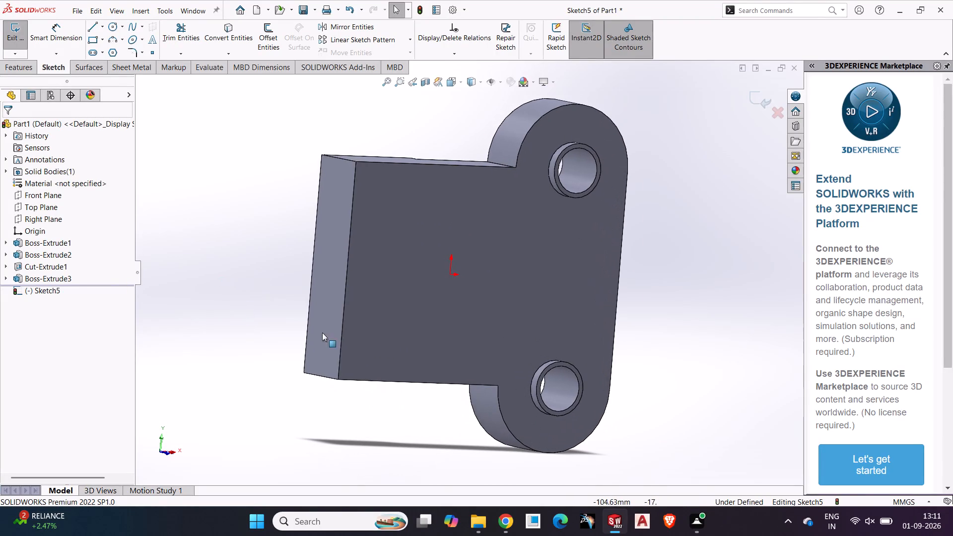
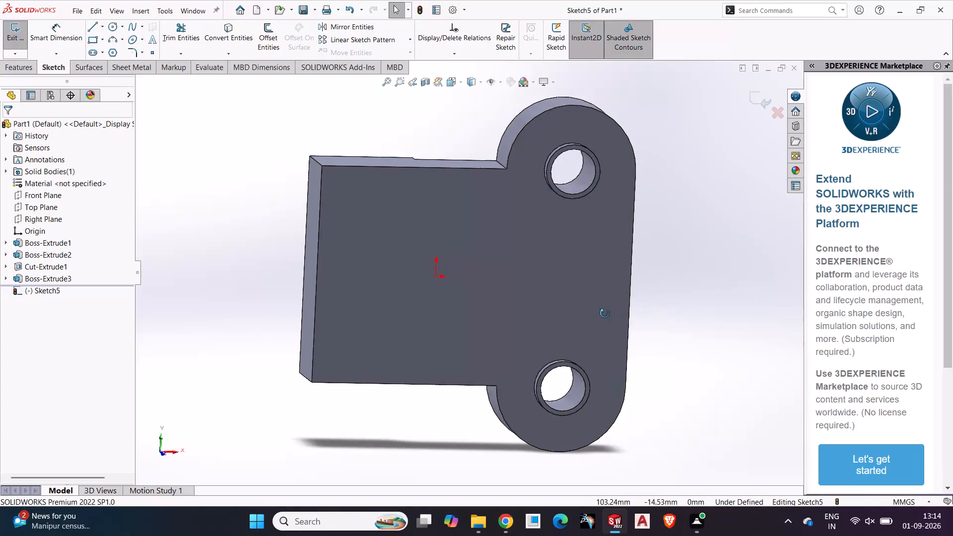
Convert the plate's straight outer edge opposite the lugs into a line of the front-face sketch.
scroll(582, 316, "up", 1)
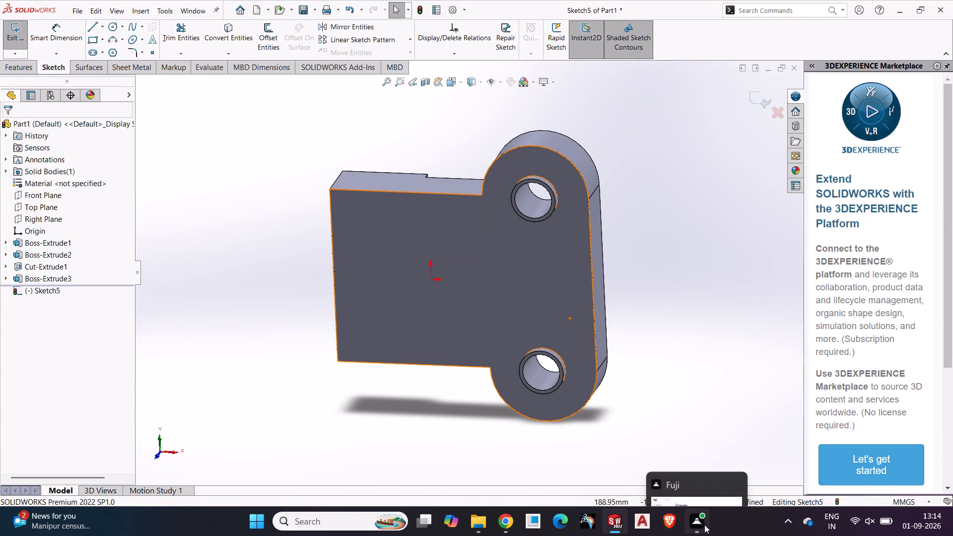
middle_click_drag(284, 221, 284, 217)
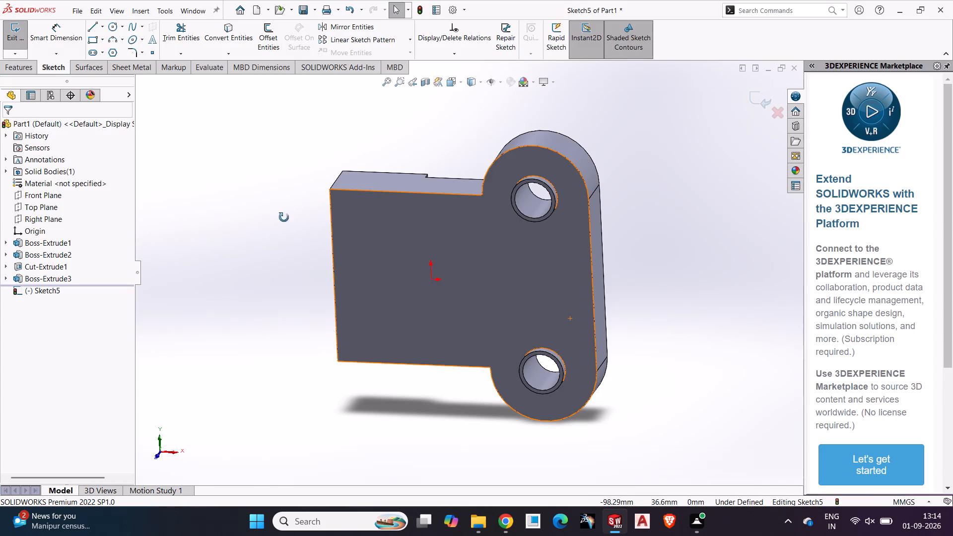
middle_click_drag(284, 217, 317, 212)
scroll(317, 212, "down", 1)
scroll(282, 244, "up", 1)
middle_click_drag(320, 256, 301, 156)
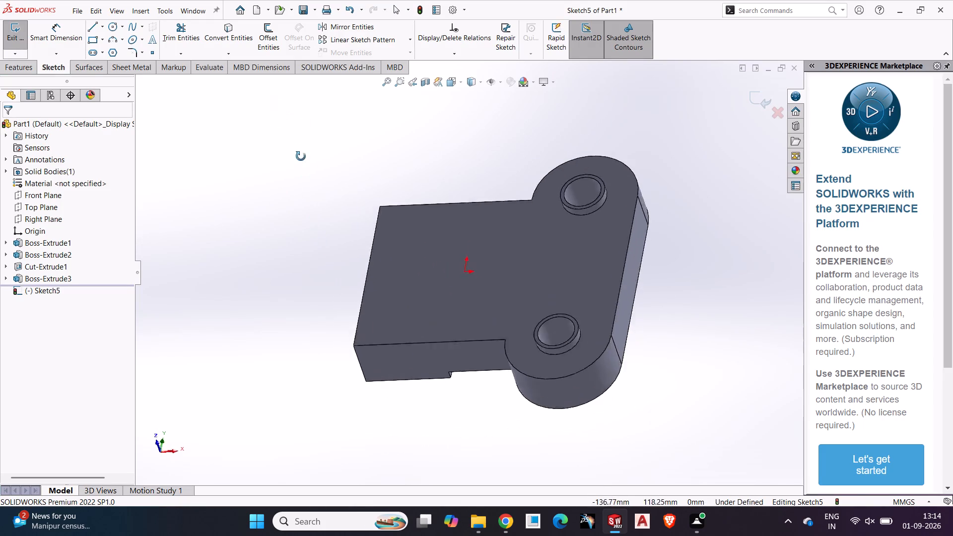
middle_click_drag(301, 156, 320, 233)
left_click(444, 310)
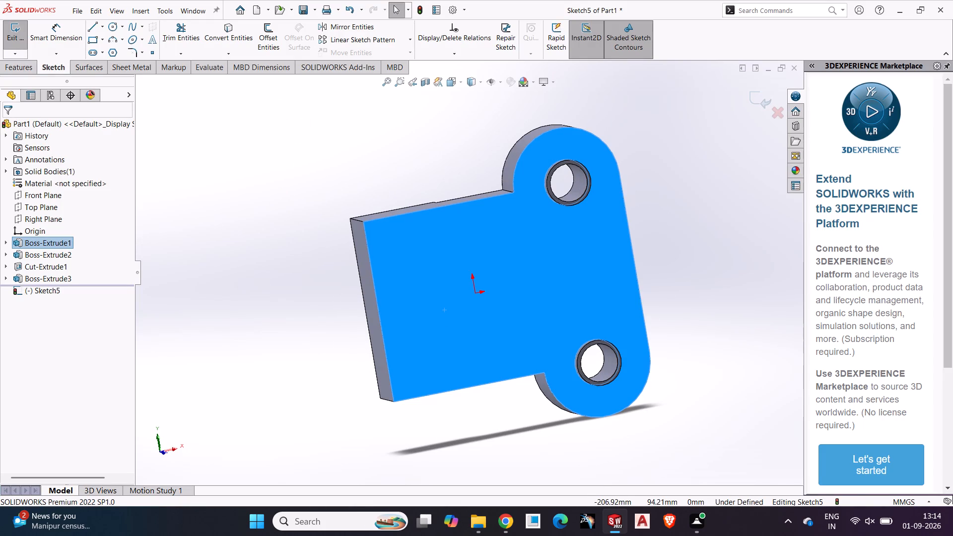
left_click(163, 186)
middle_click_drag(443, 317, 413, 321)
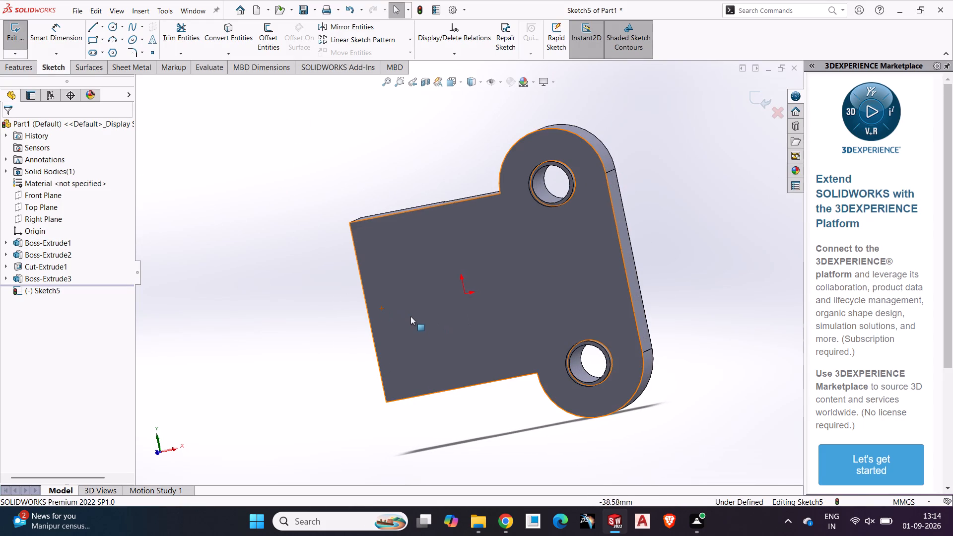
key("ctrl+1")
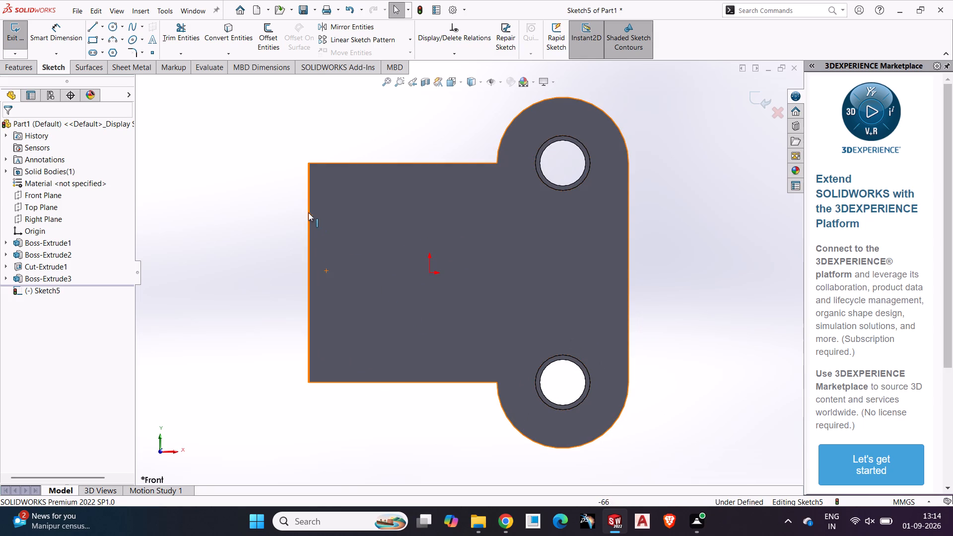
left_click(308, 212)
left_click(208, 35)
left_click(211, 169)
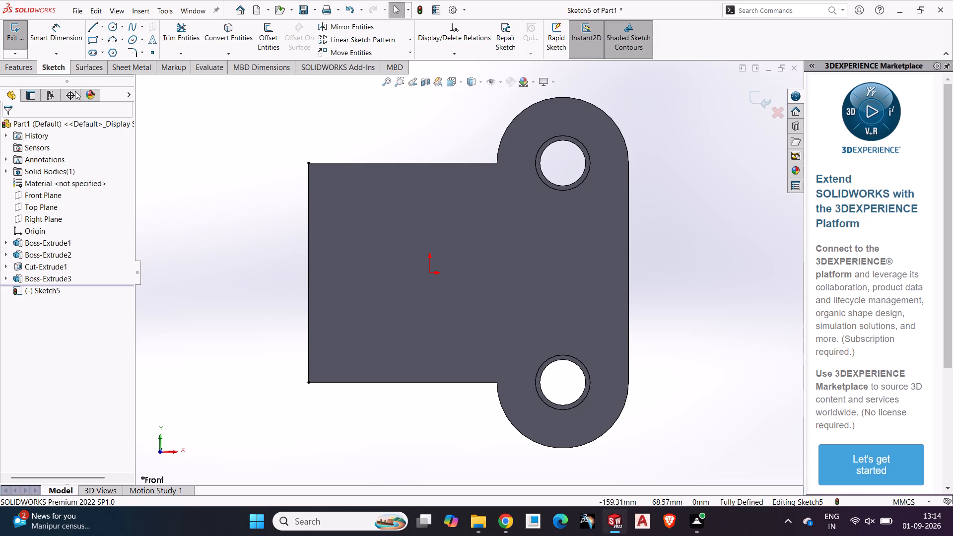
Sketch a corner rectangle about 25 mm wide along that plate edge, spanning the plate's full 120 mm height.
left_click(90, 28)
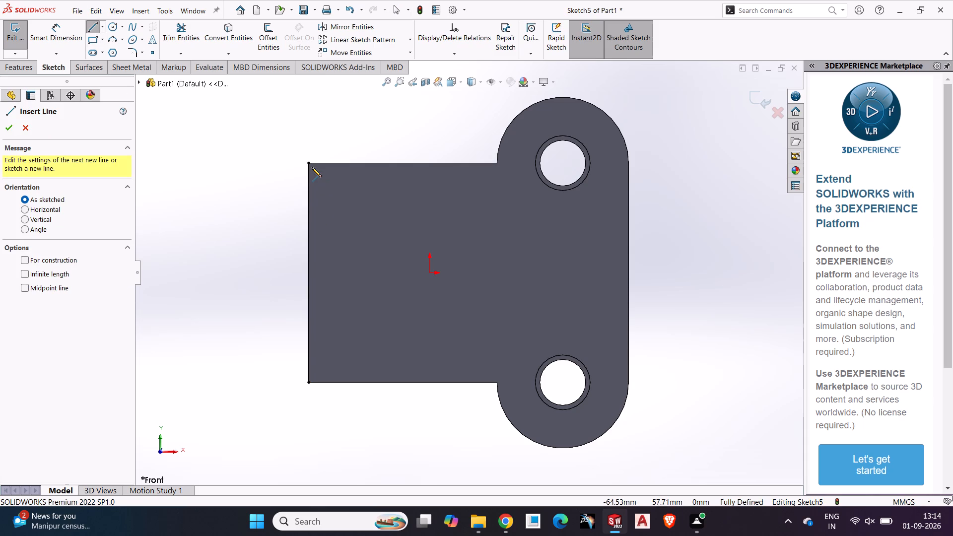
left_click(94, 40)
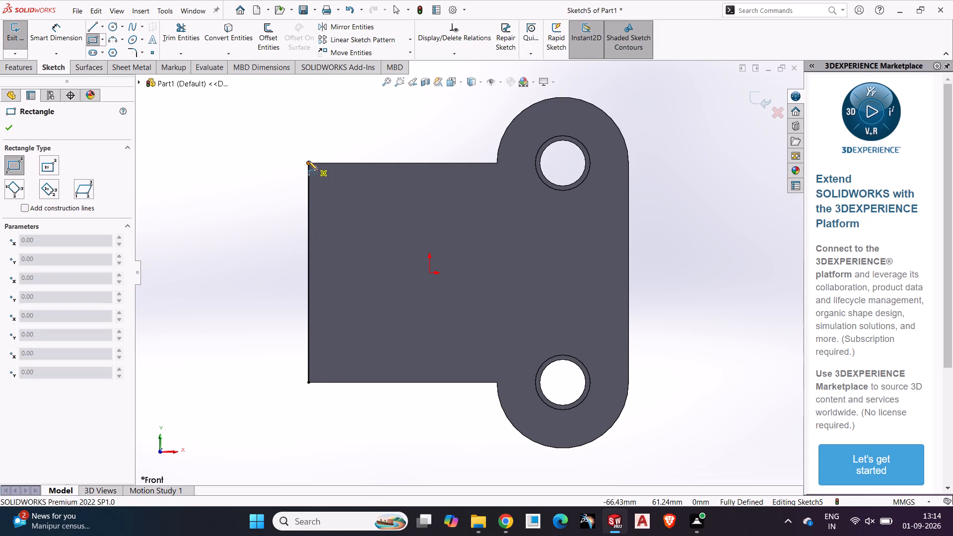
left_click(308, 161)
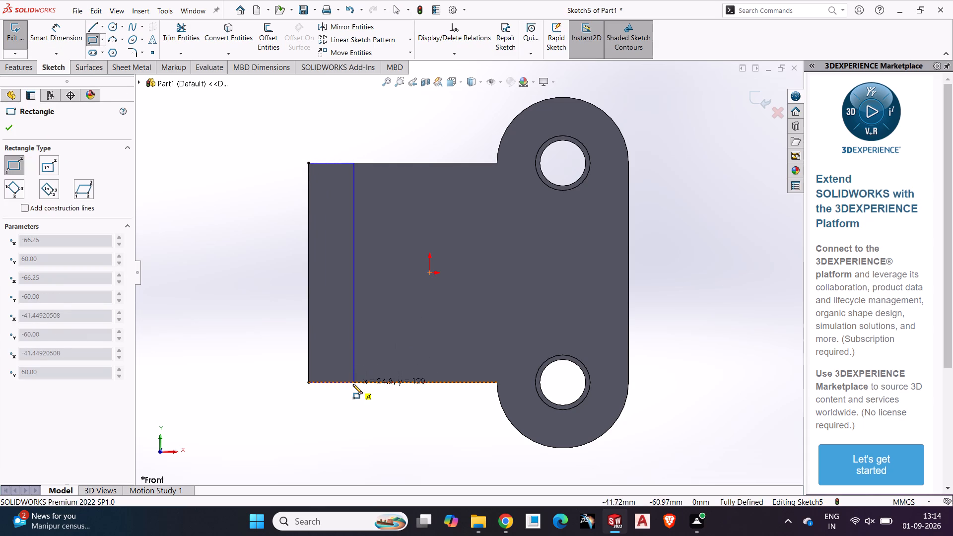
left_click(355, 383)
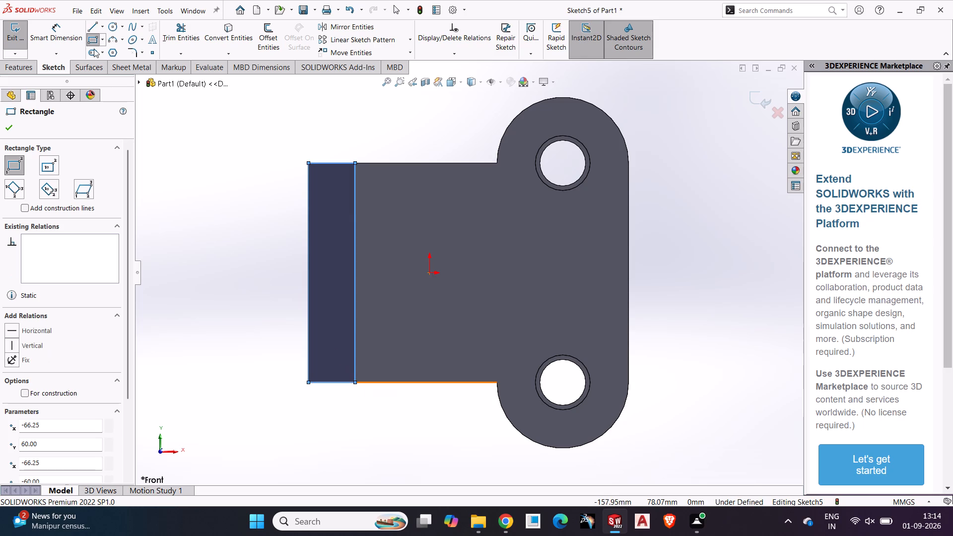
Dimension the rectangle's width as 30 mm.
left_click(64, 32)
left_click(335, 384)
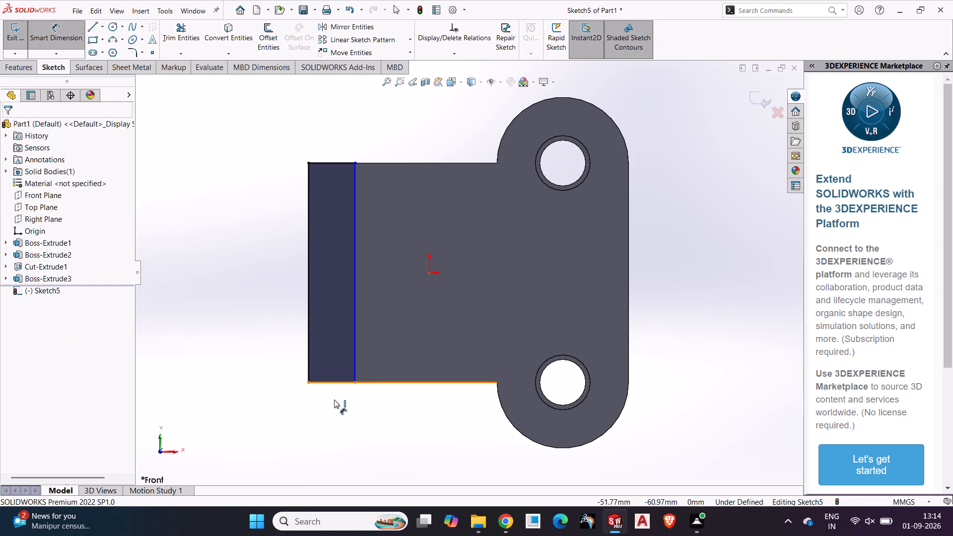
left_click(333, 407)
type("30")
key("Return")
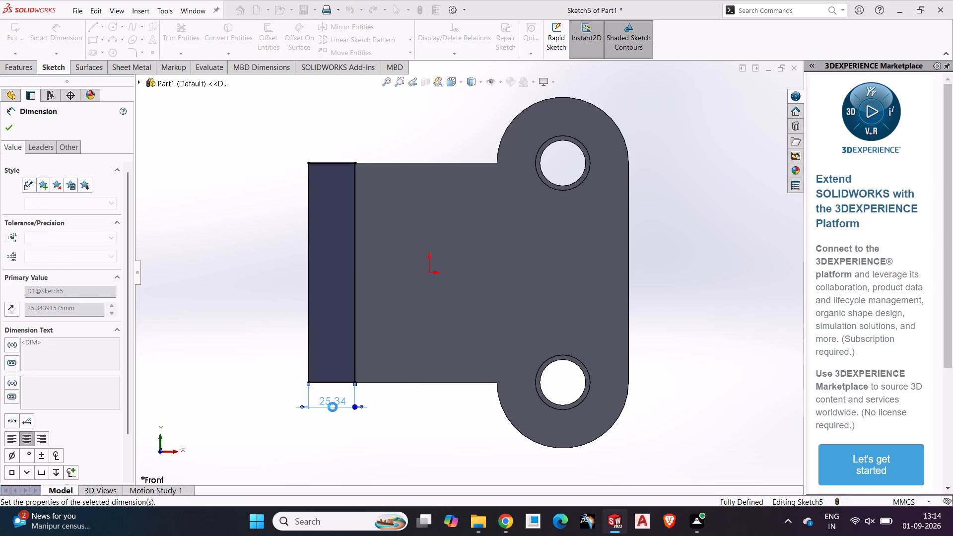
left_click(343, 434)
Extrude the 30 mm wide rectangle as a blind boss 166 mm out from the front face, merged with the plate.
middle_click_drag(344, 435, 339, 362)
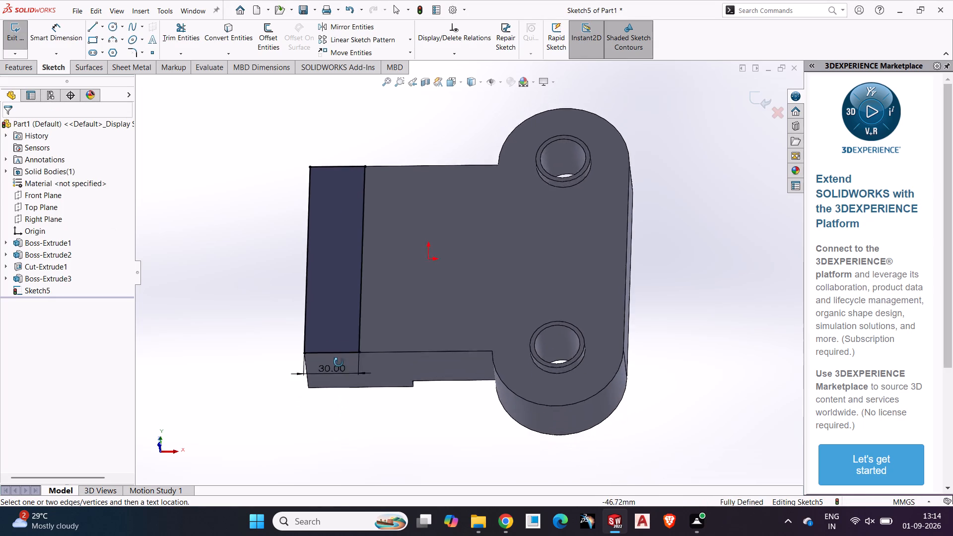
middle_click_drag(339, 362, 334, 325)
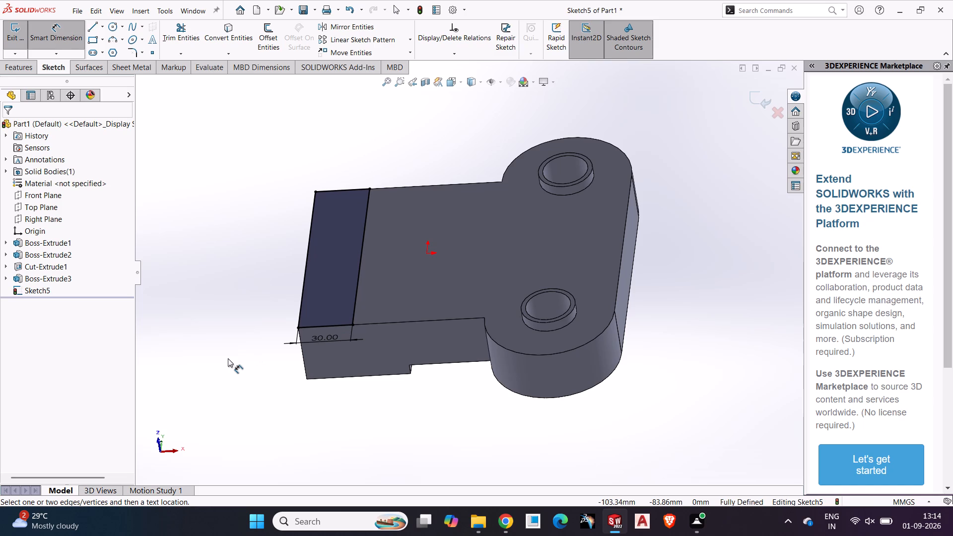
left_click(18, 69)
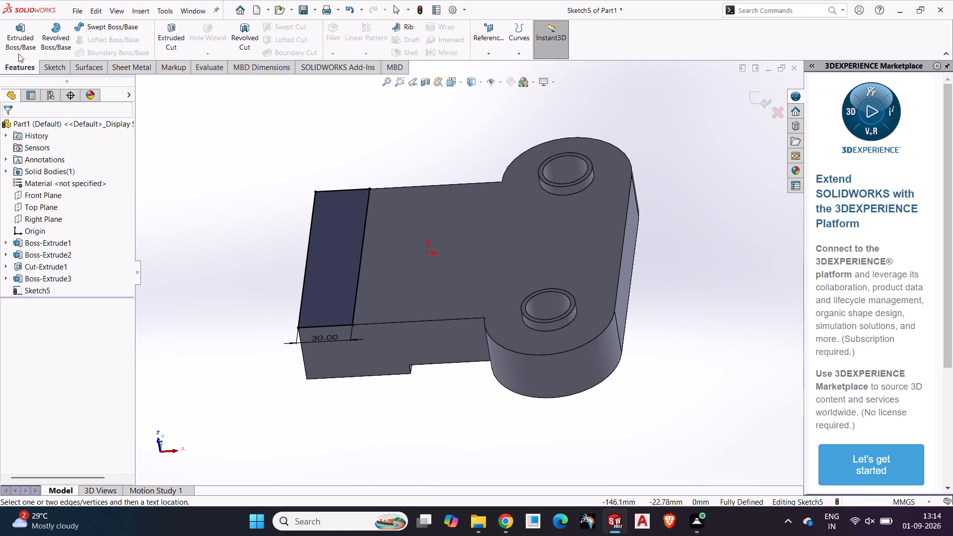
left_click(18, 50)
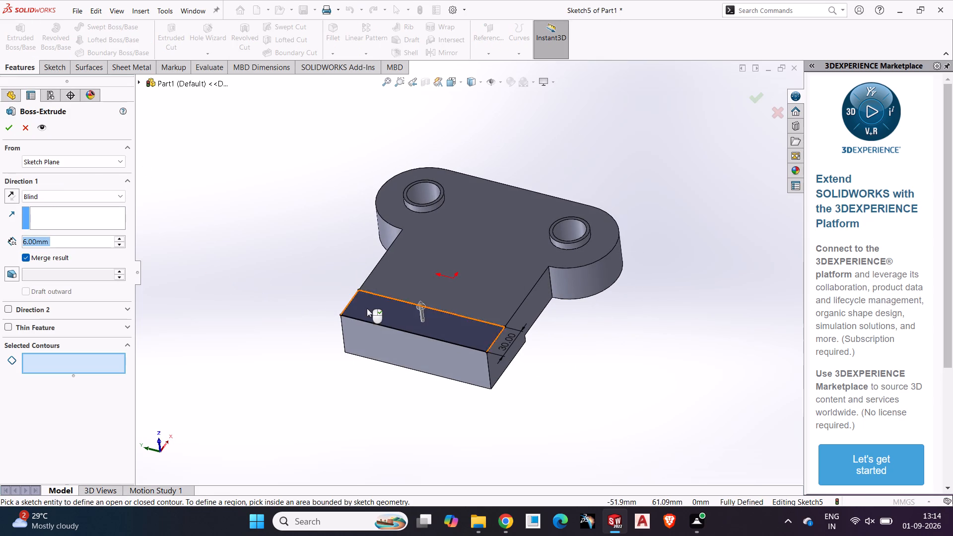
left_click(371, 312)
left_click_drag(76, 244, 24, 249)
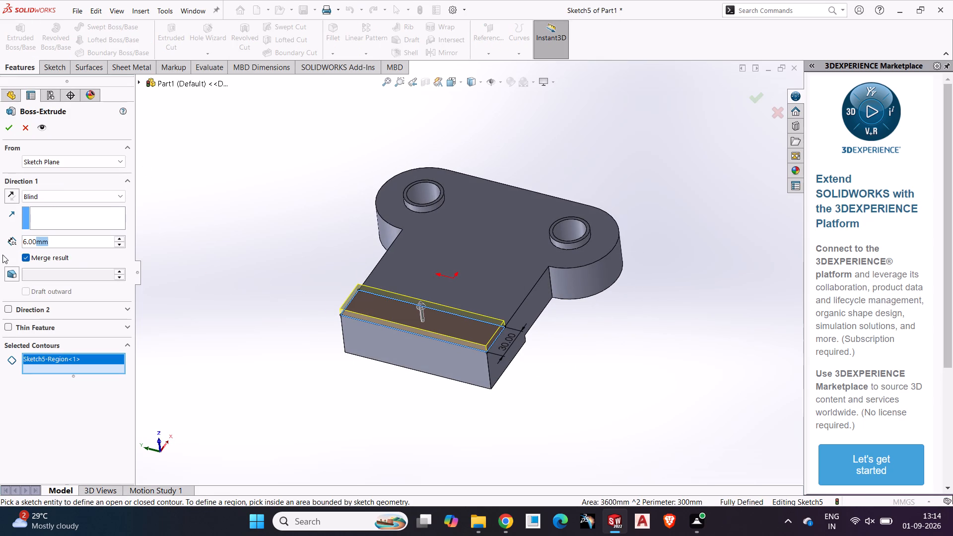
key("BackSpace")
key("BackSpace")
key("BackSpace")
key("BackSpace")
type("166")
key("Return")
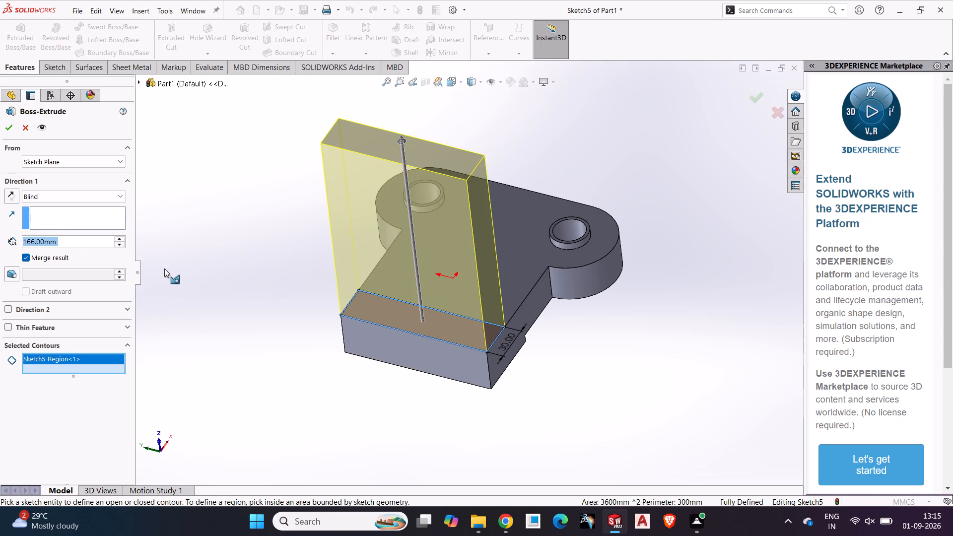
left_click(164, 268)
left_click(11, 128)
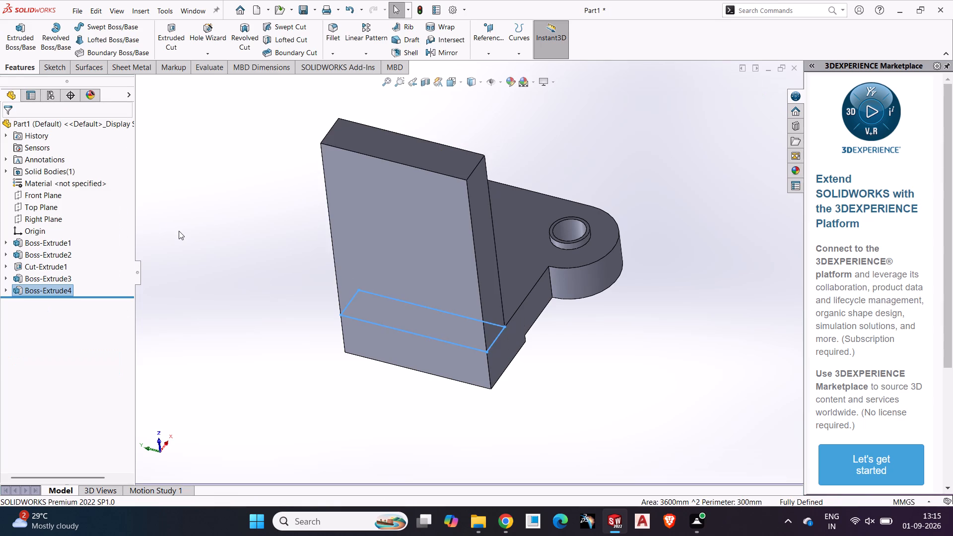
left_click(179, 231)
Start a new sketch on the Top Plane.
middle_click_drag(198, 244, 138, 316)
middle_click_drag(156, 289, 168, 222)
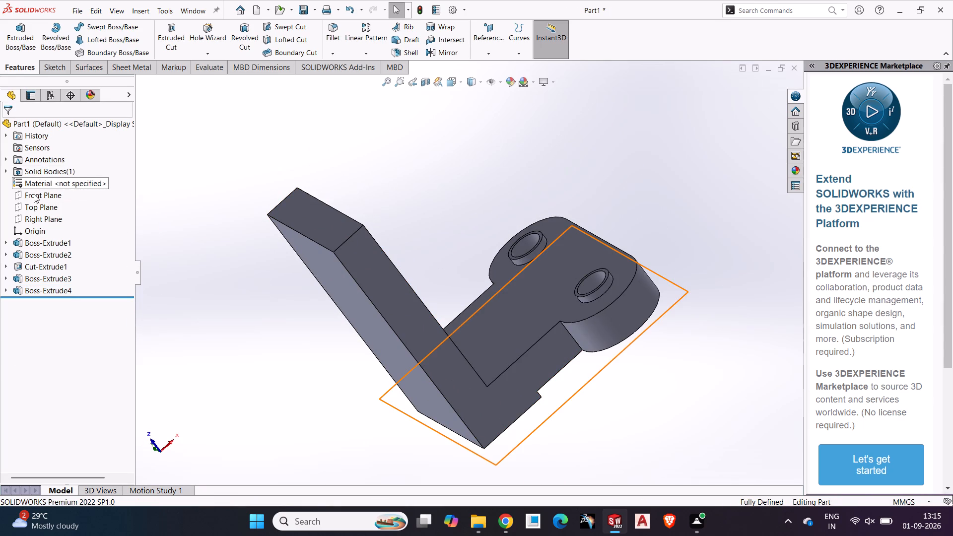
middle_click_drag(154, 207, 189, 202)
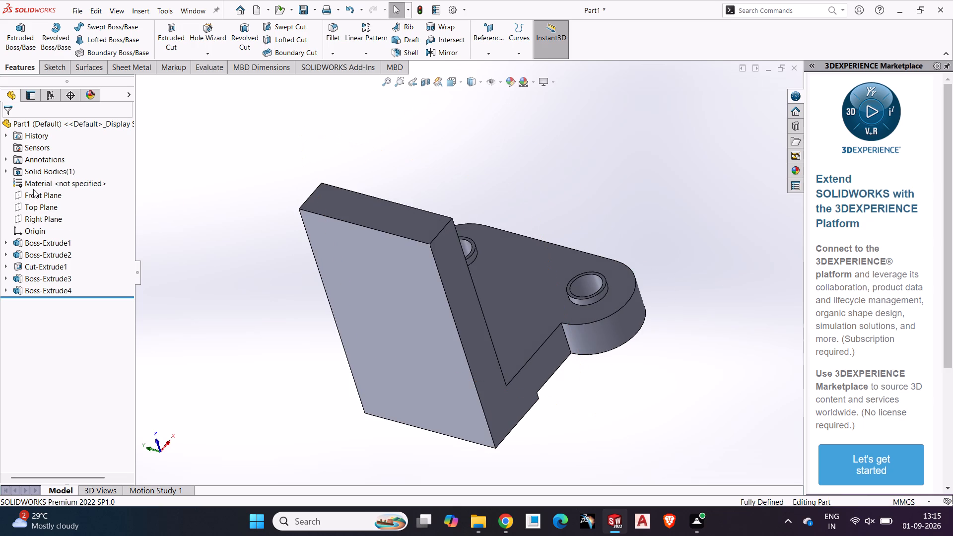
left_click(39, 207)
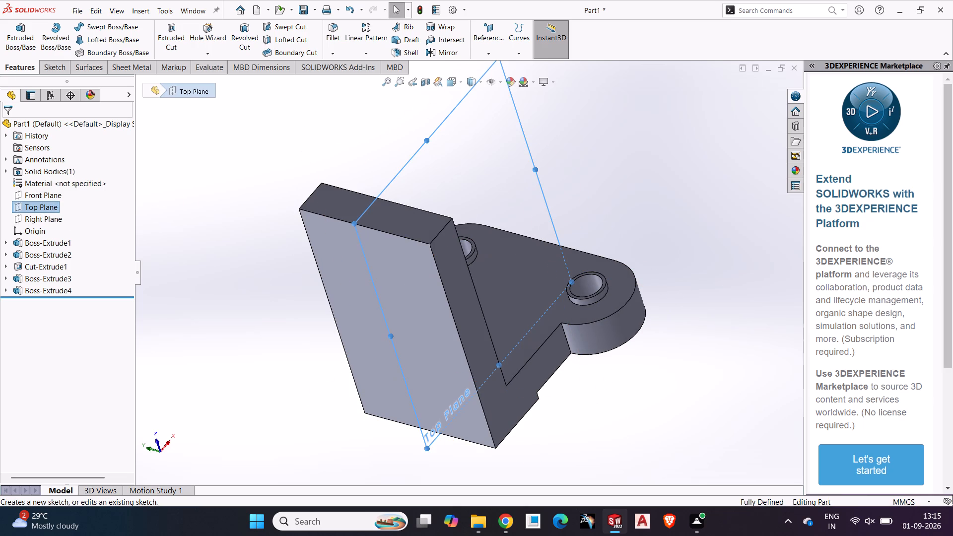
left_click(53, 71)
left_click(10, 28)
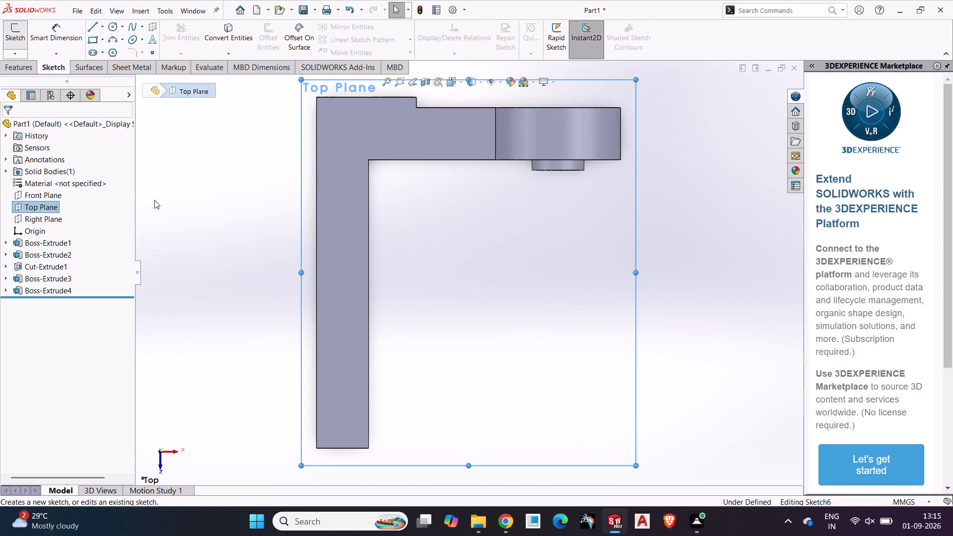
left_click(179, 199)
Convert the inner long edge of the 166 mm upright wall into the Top Plane sketch.
scroll(196, 248, "up", 2)
scroll(237, 261, "down", 2)
scroll(295, 286, "up", 1)
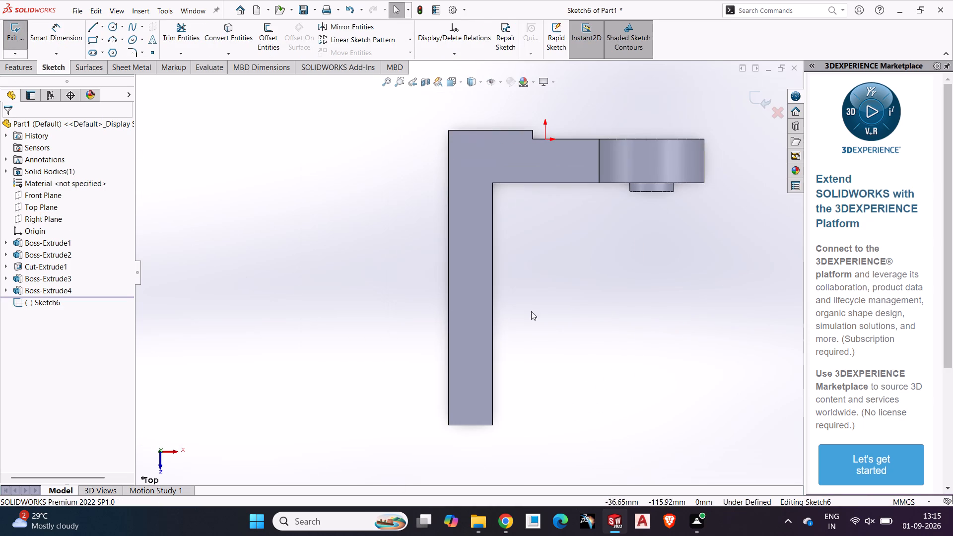
scroll(591, 322, "up", 1)
scroll(516, 334, "down", 3)
scroll(503, 326, "up", 1)
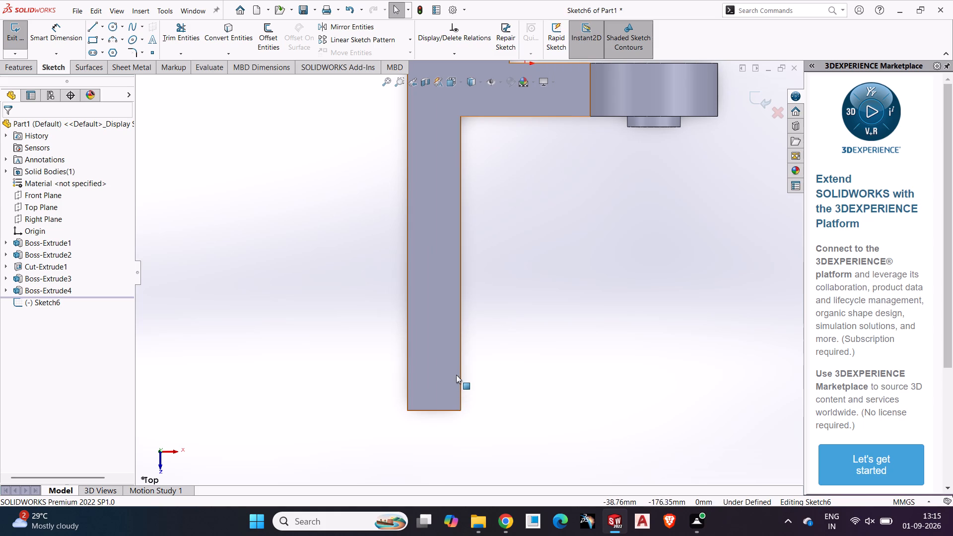
left_click(461, 363)
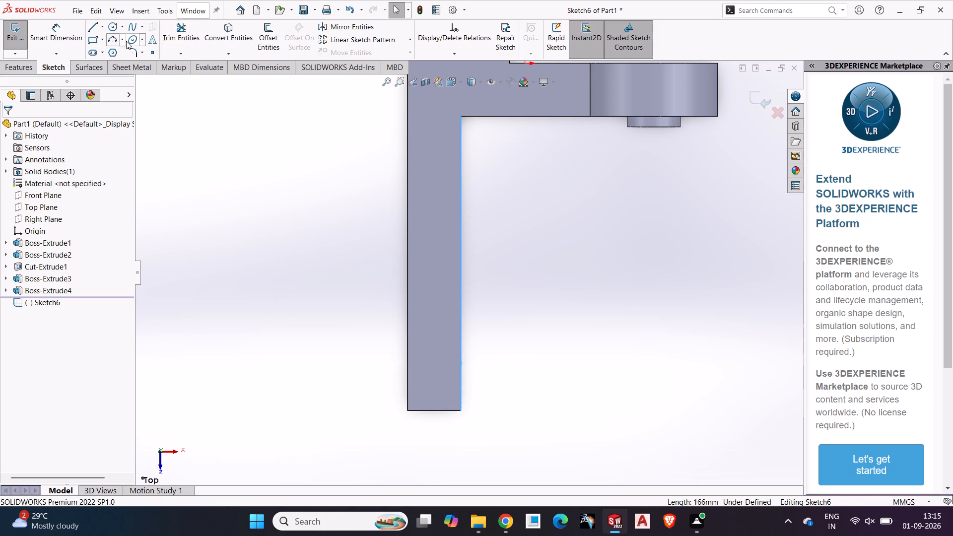
left_click(223, 38)
Draw a horizontal centerline about 147 mm long from the free end of the converted edge toward the lug side.
middle_click_drag(327, 232, 282, 246)
middle_click_drag(282, 246, 306, 232)
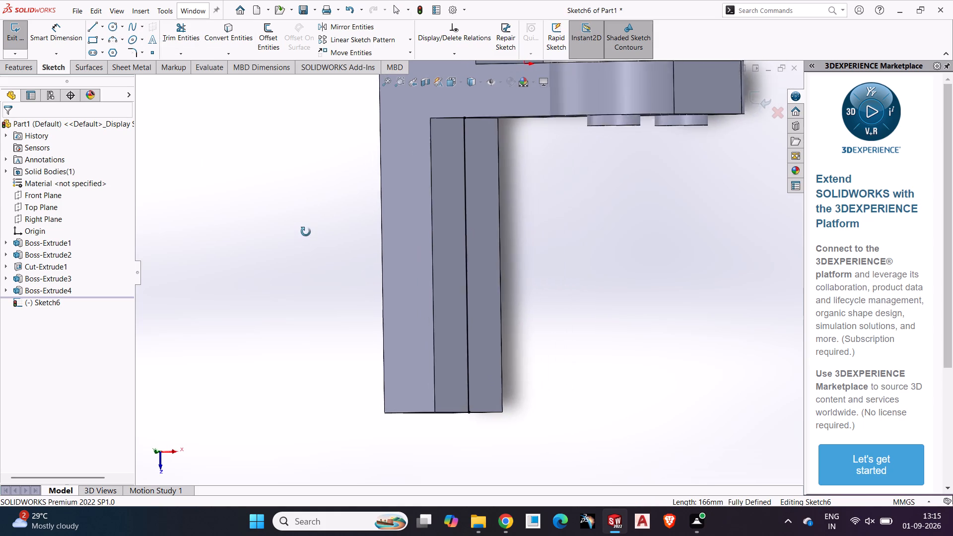
middle_click_drag(306, 232, 317, 232)
key("ctrl+1")
key("ctrl+2")
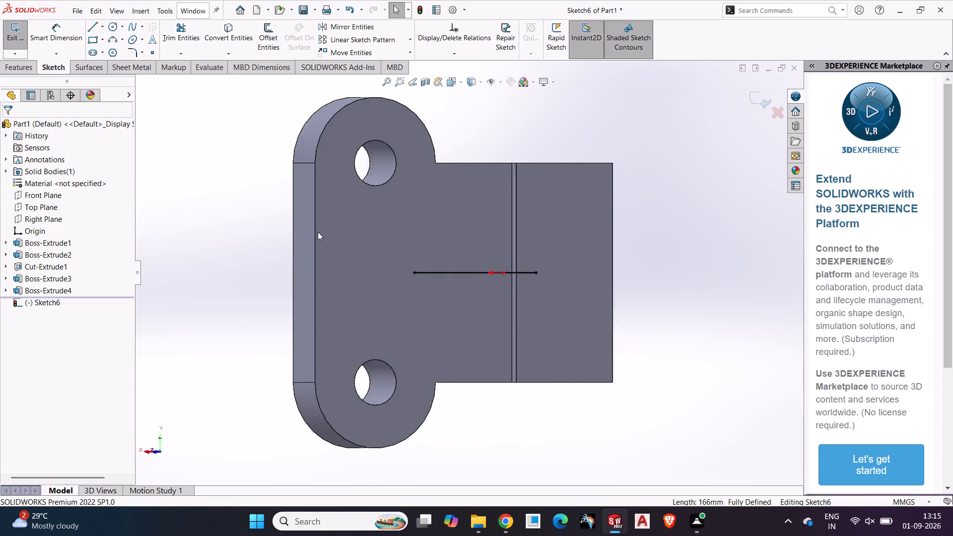
key("ctrl+3")
key("ctrl+4")
key("ctrl+5")
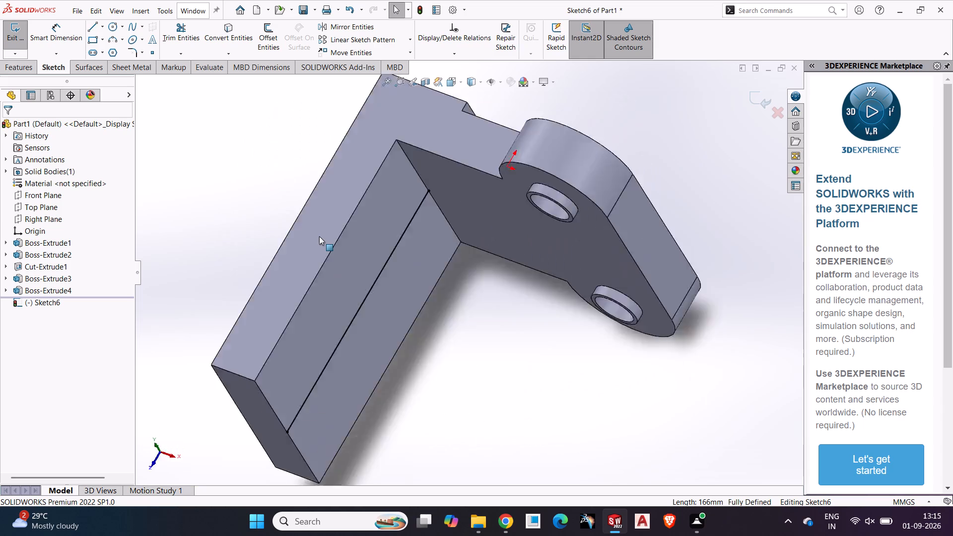
key("ctrl+6")
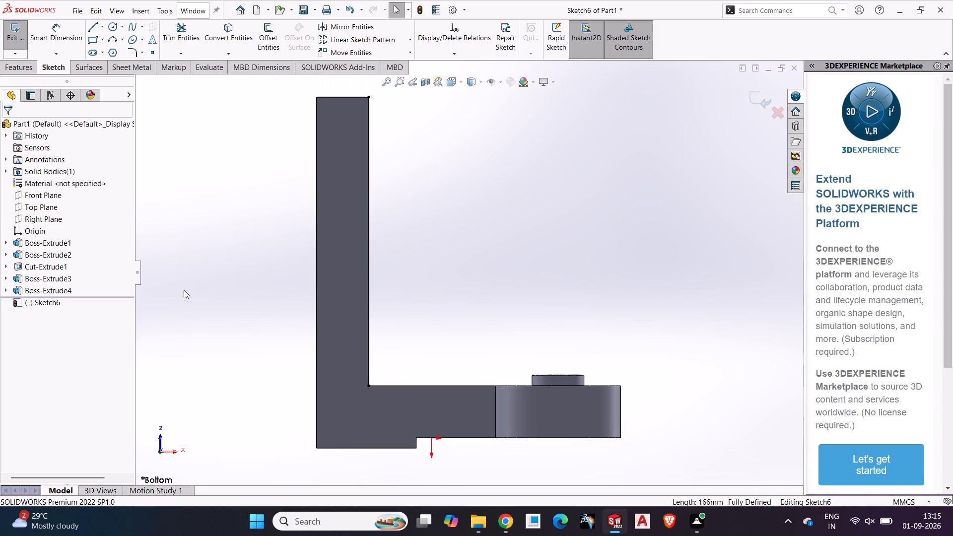
key("ctrl+5")
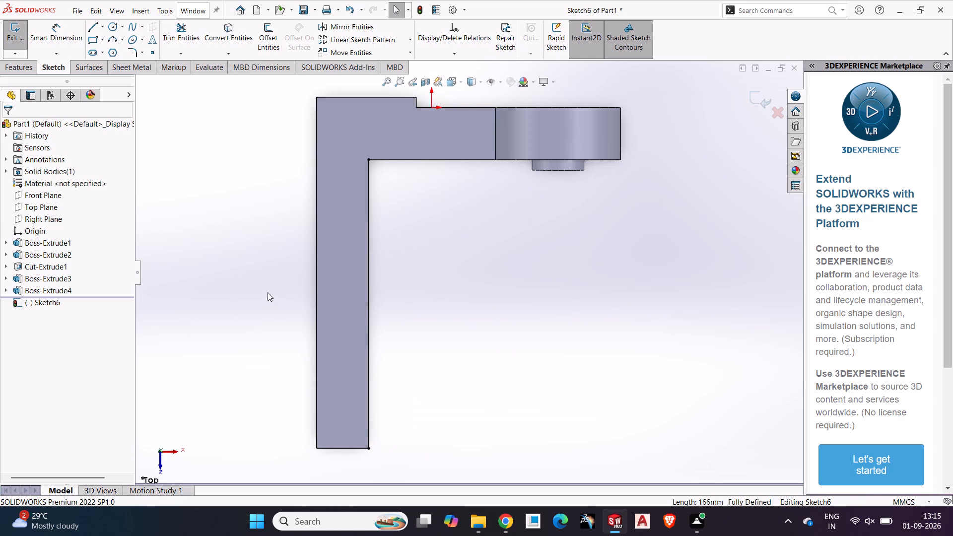
left_click(100, 27)
left_click(112, 53)
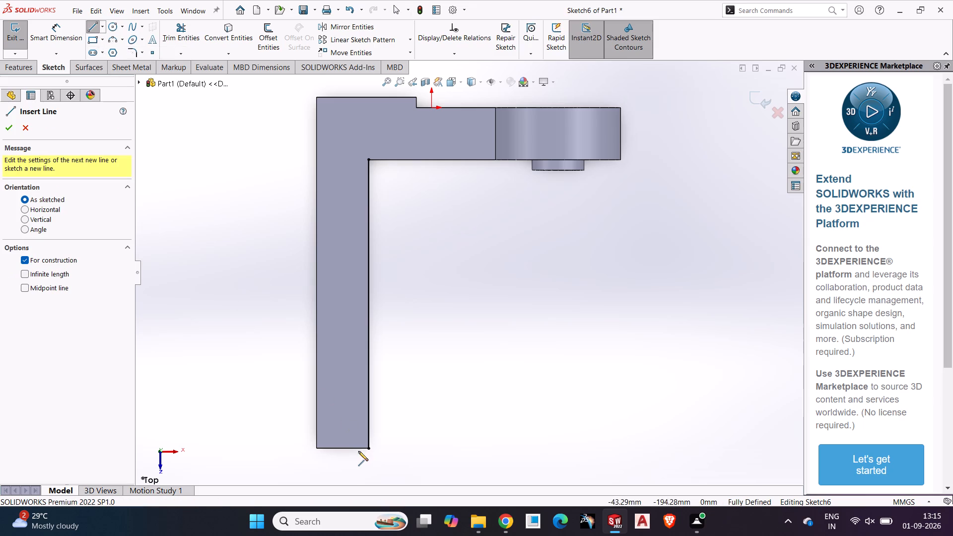
left_click(367, 449)
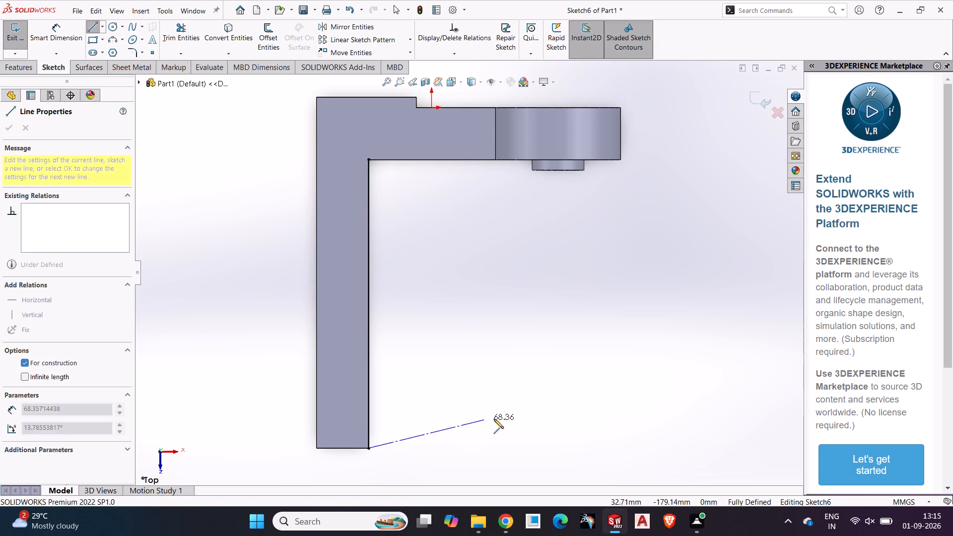
left_click(624, 449)
key("Escape")
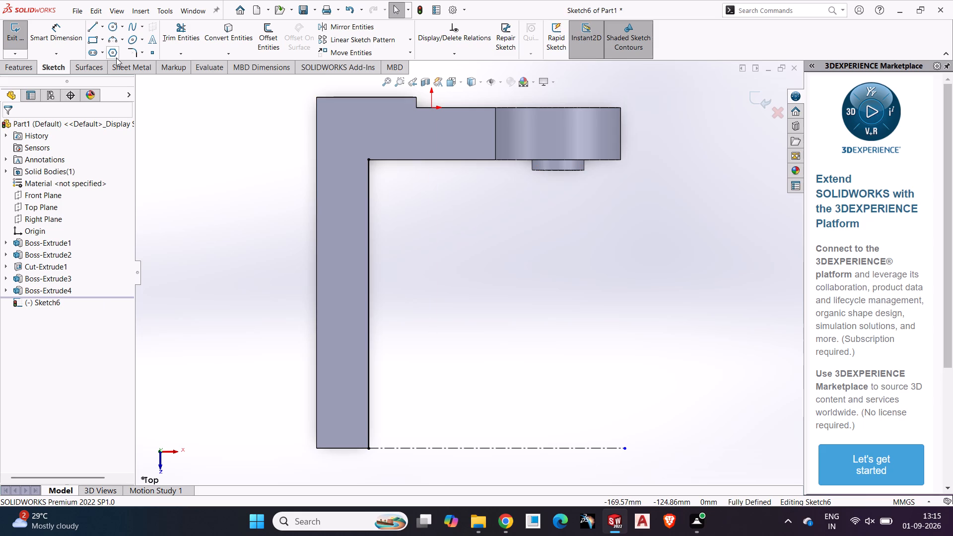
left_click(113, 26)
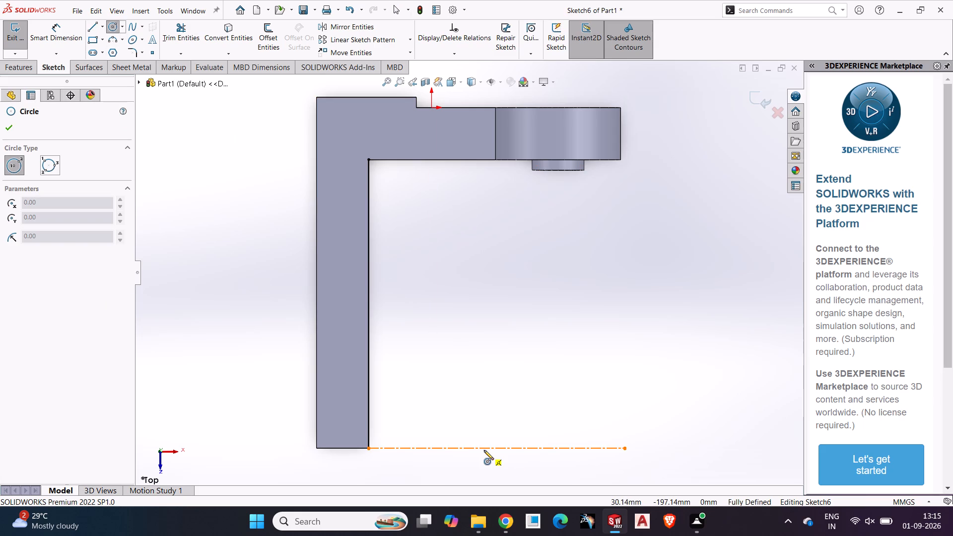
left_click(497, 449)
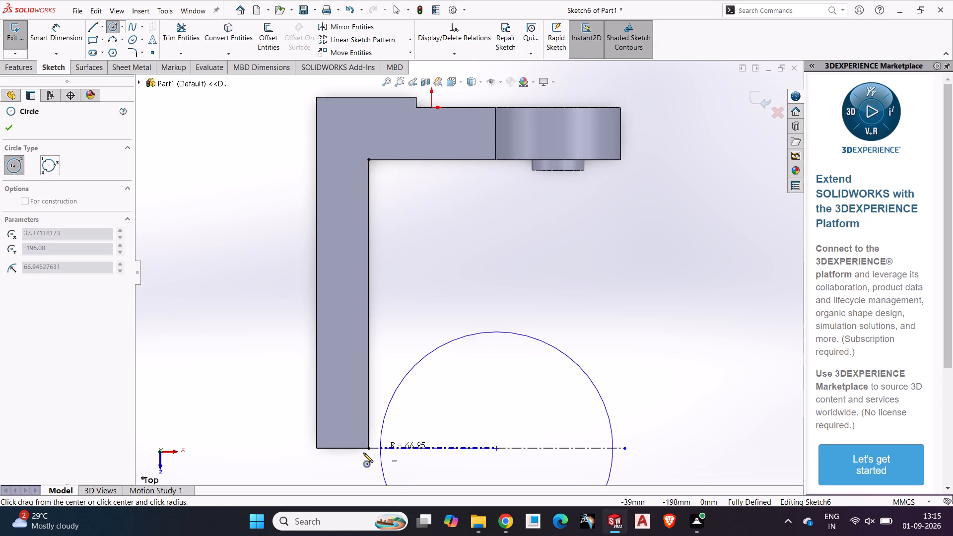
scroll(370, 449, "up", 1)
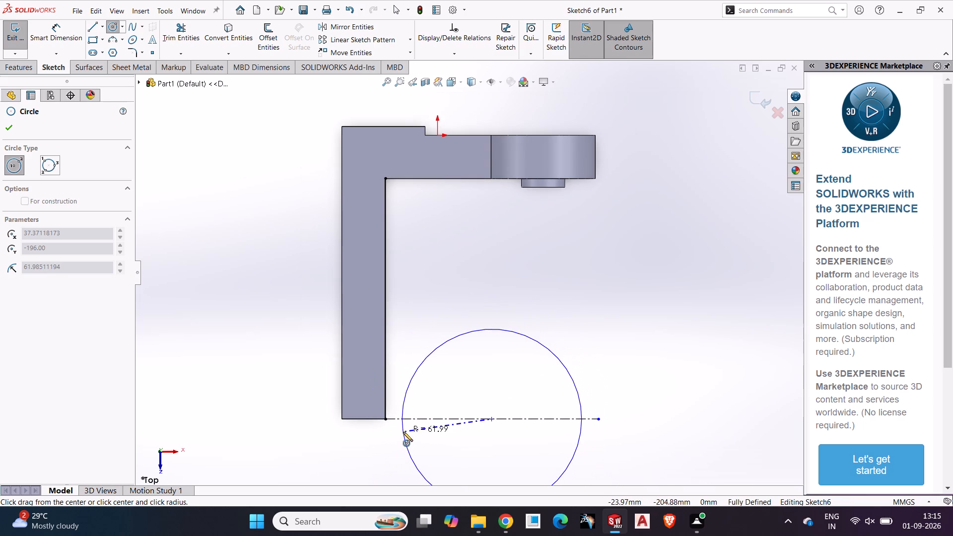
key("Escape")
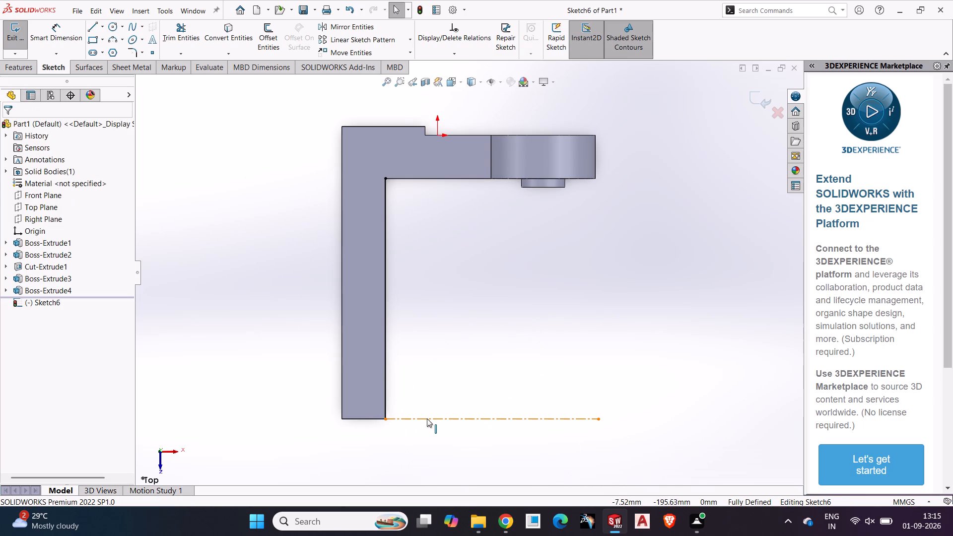
Dimension the horizontal centerline between its two endpoints and set its length to 115/2 (57.5 mm).
left_click_drag(69, 32, 76, 55)
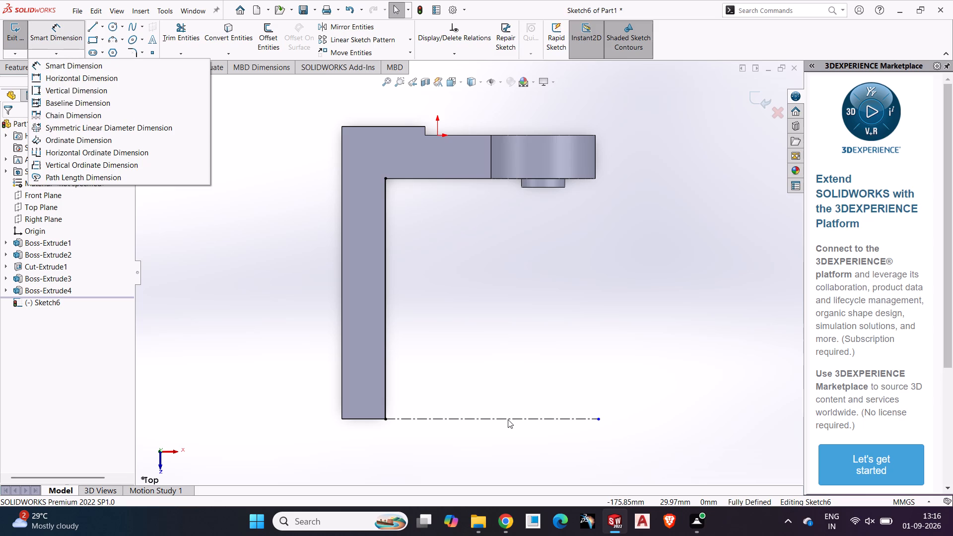
left_click(385, 421)
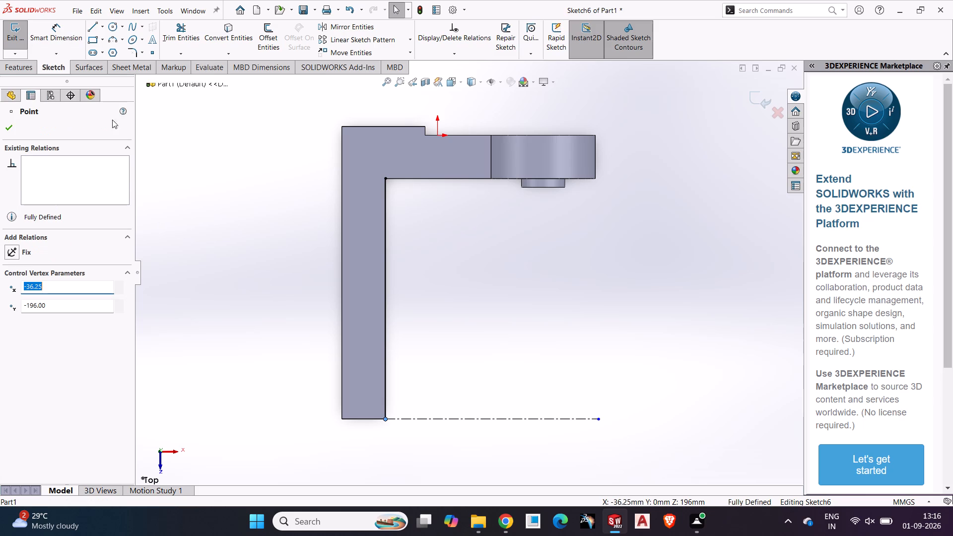
left_click_drag(75, 37, 75, 43)
left_click(386, 420)
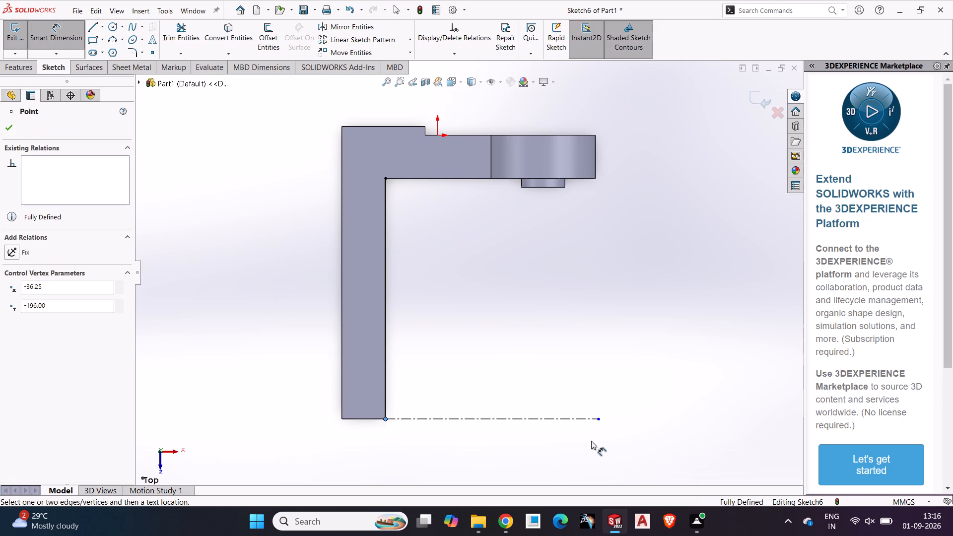
left_click(600, 421)
left_click(509, 440)
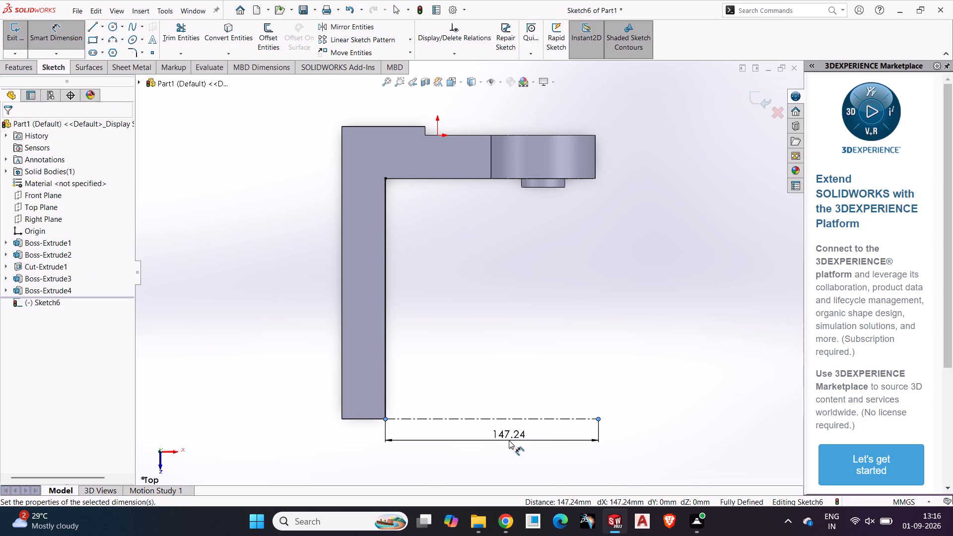
type("115")
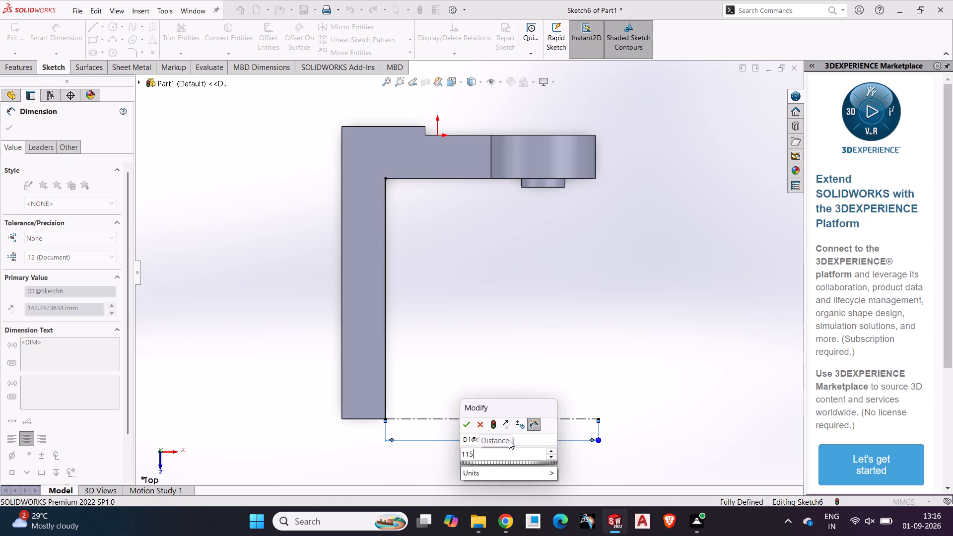
type("/2")
key("Return")
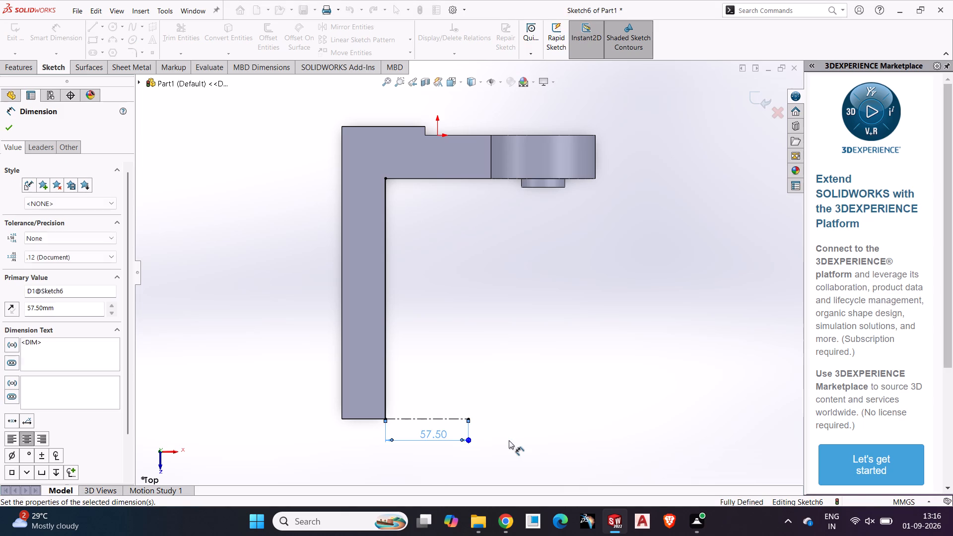
left_click(509, 398)
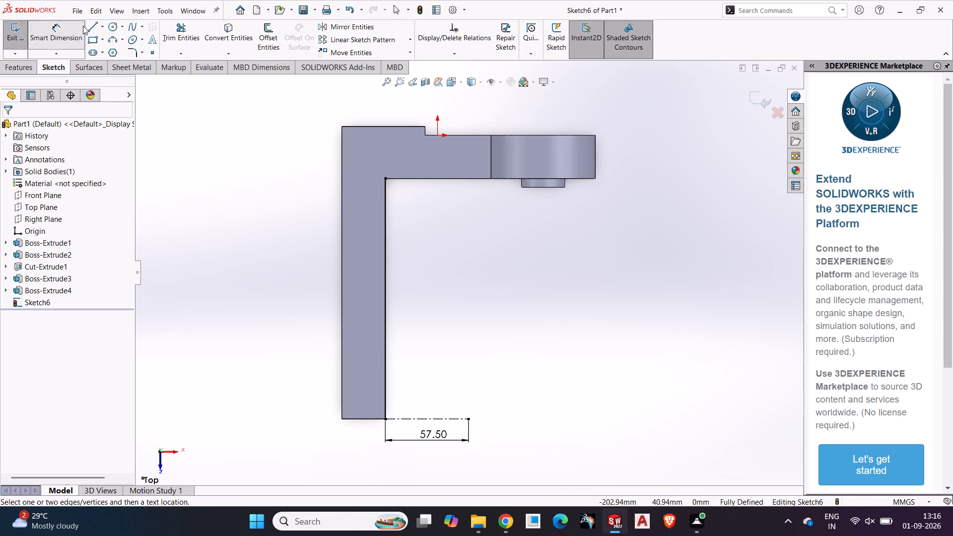
Sketch a circle of radius 57.5 mm centred on the centerline's free end and passing through the wall's inner corner.
left_click(115, 27)
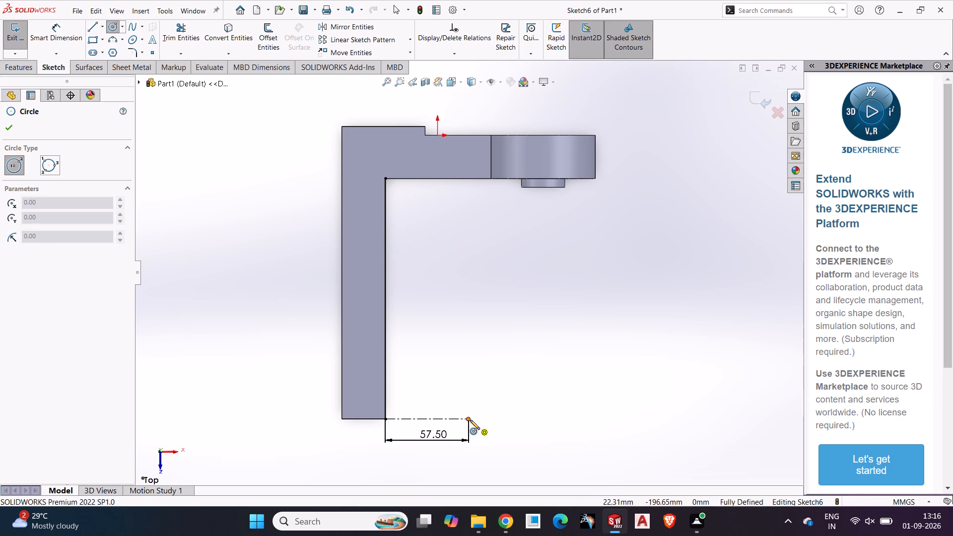
left_click(470, 420)
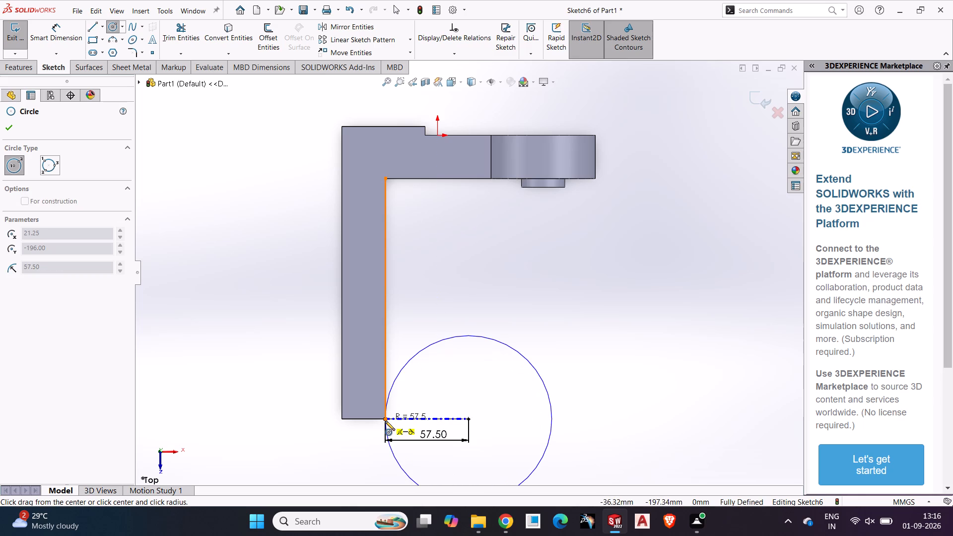
left_click(385, 421)
left_click(334, 438)
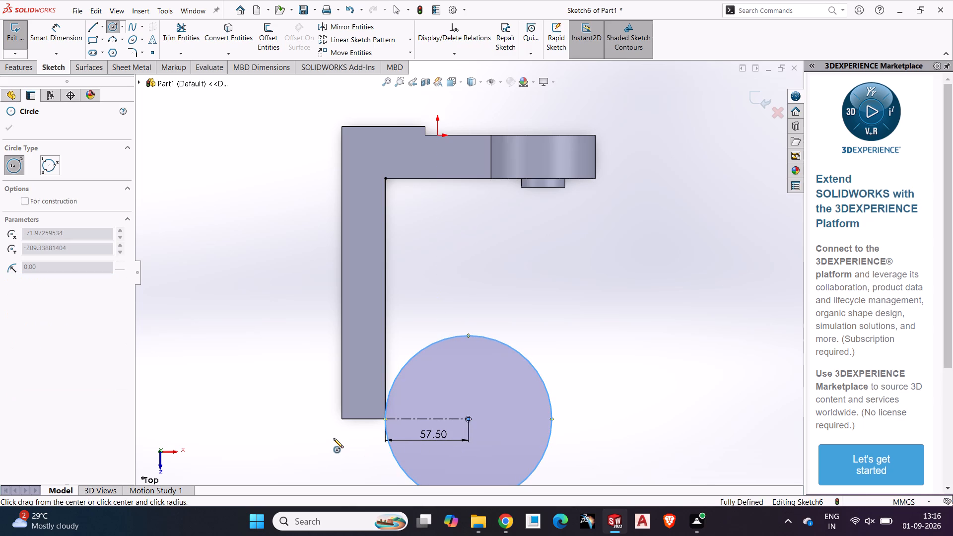
key("Escape")
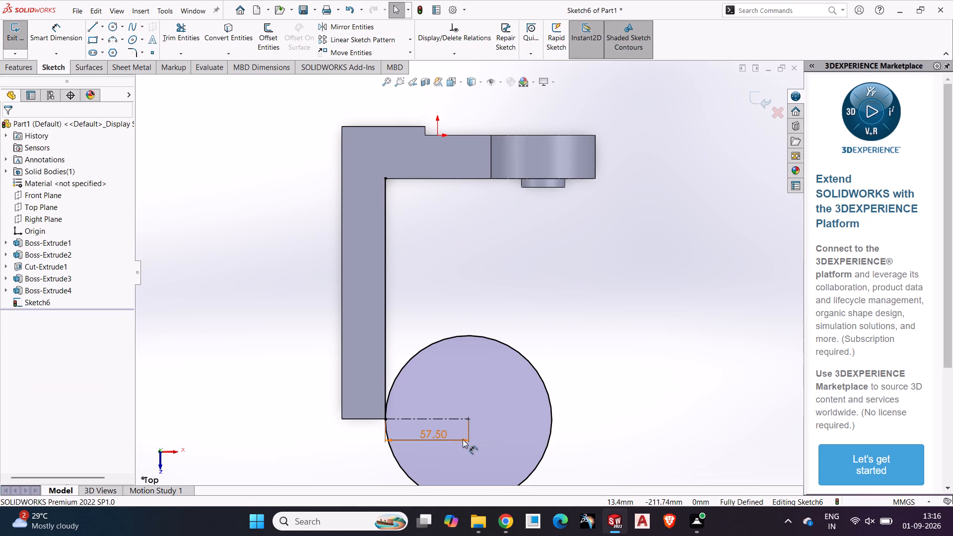
Delete the 57.50 dimension from the centerline.
left_click(464, 438)
key("Delete")
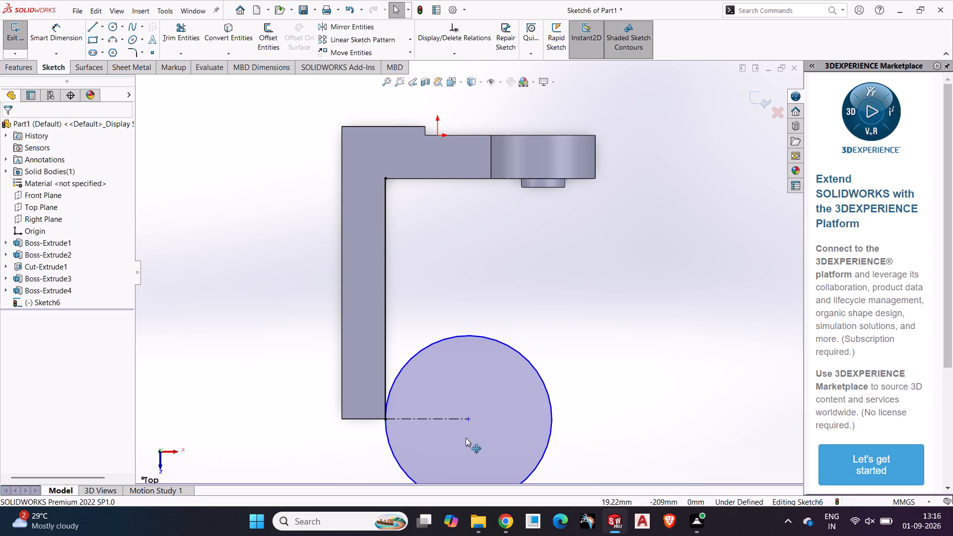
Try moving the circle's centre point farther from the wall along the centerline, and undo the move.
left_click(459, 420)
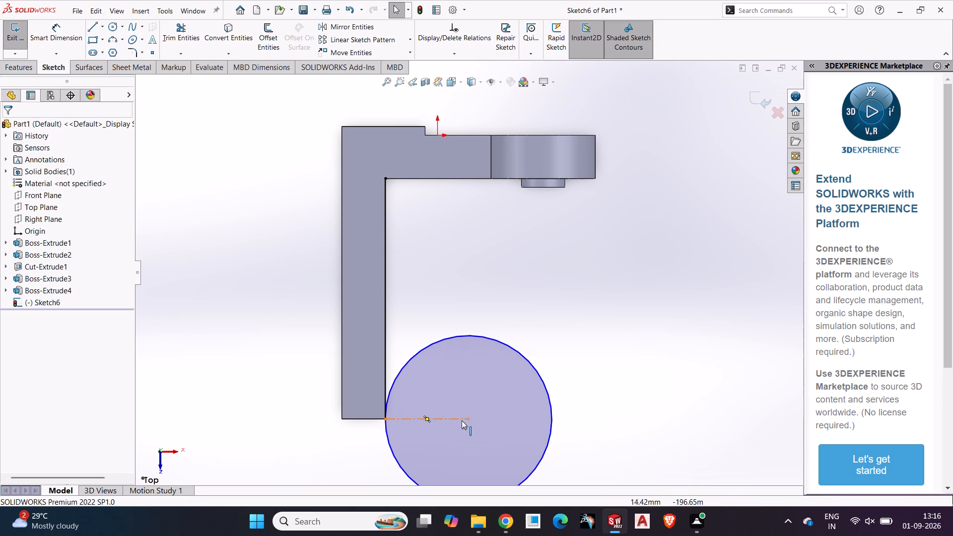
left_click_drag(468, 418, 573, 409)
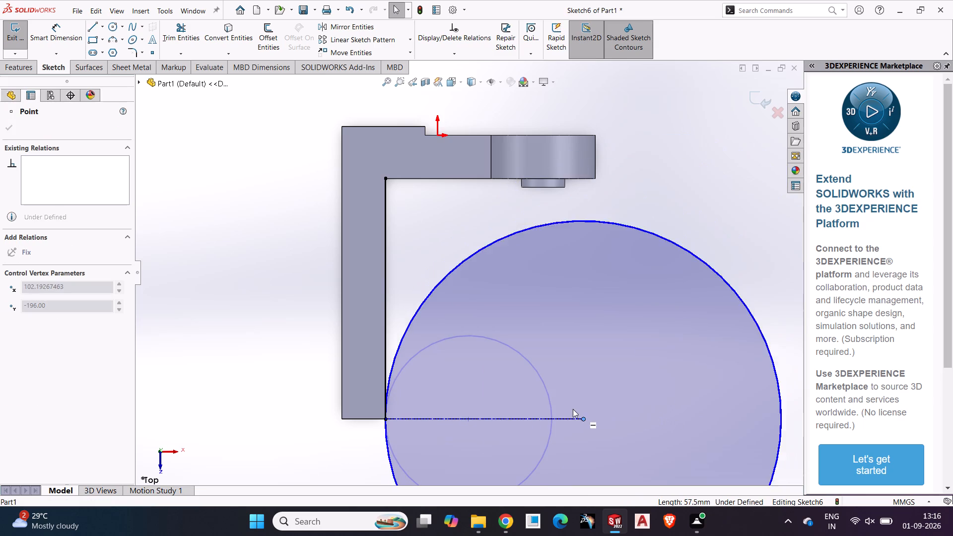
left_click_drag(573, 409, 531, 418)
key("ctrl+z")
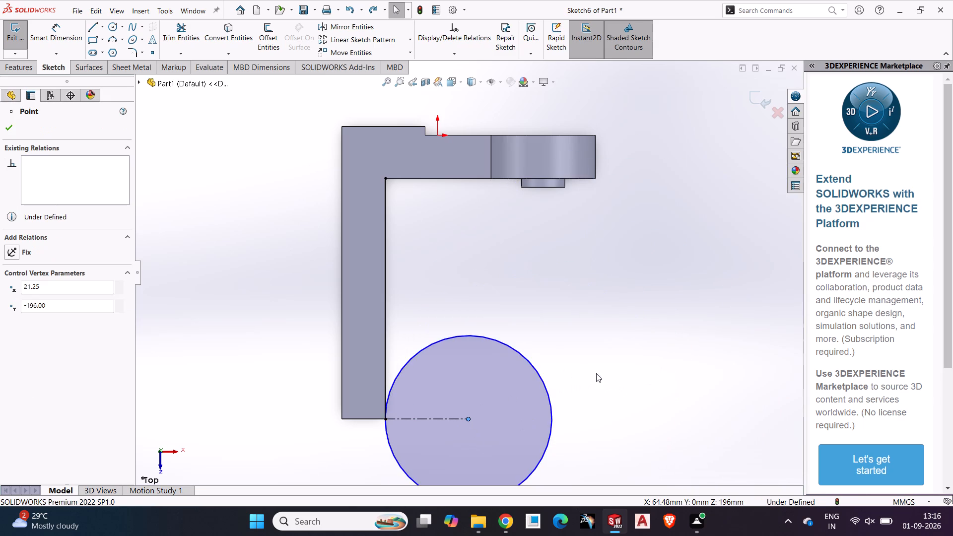
Sketch a smaller circle about 62 mm in diameter, concentric with the large circle.
scroll(596, 376, "up", 3)
scroll(590, 405, "down", 1)
scroll(590, 405, "up", 1)
left_click(516, 417)
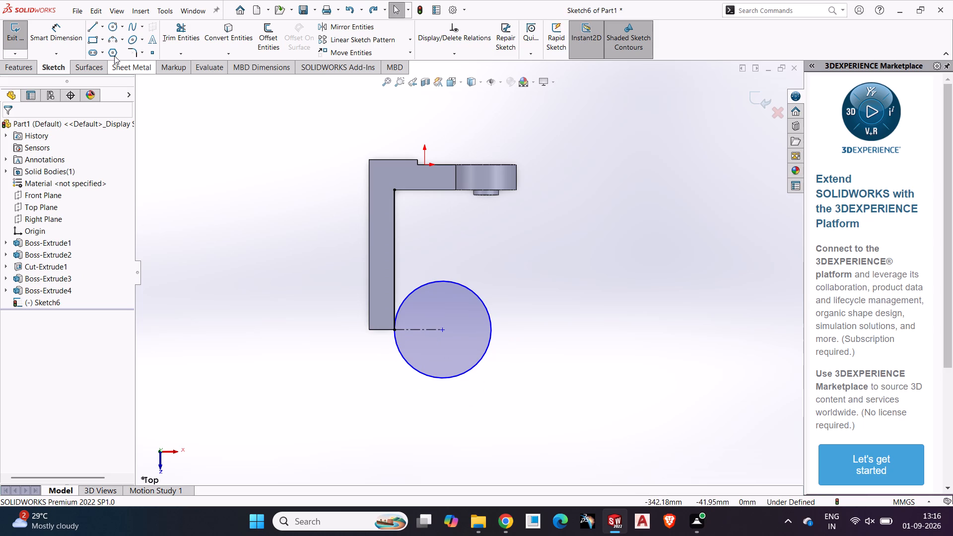
left_click(113, 27)
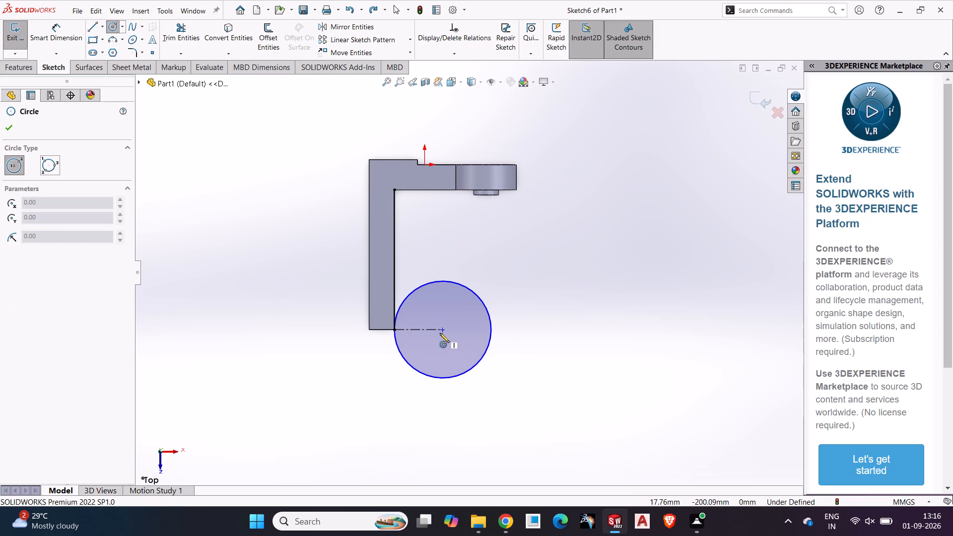
left_click(444, 330)
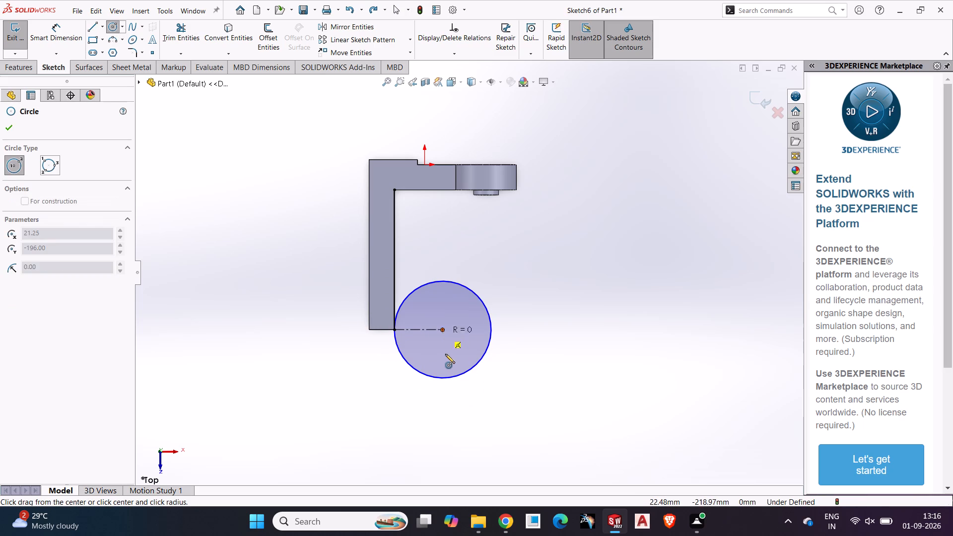
left_click(447, 355)
Dimension the inner circle and set its diameter to 75 mm.
left_click(57, 46)
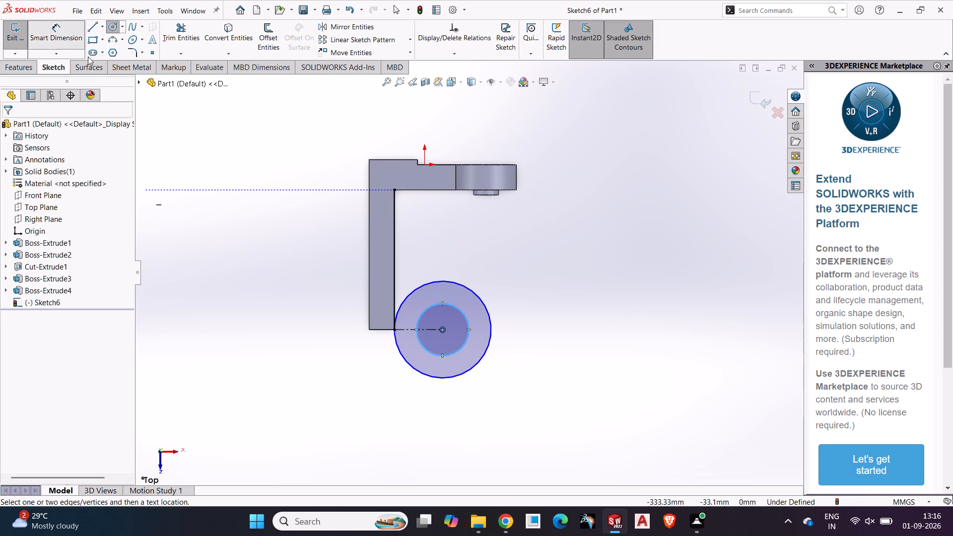
left_click(466, 347)
left_click(539, 380)
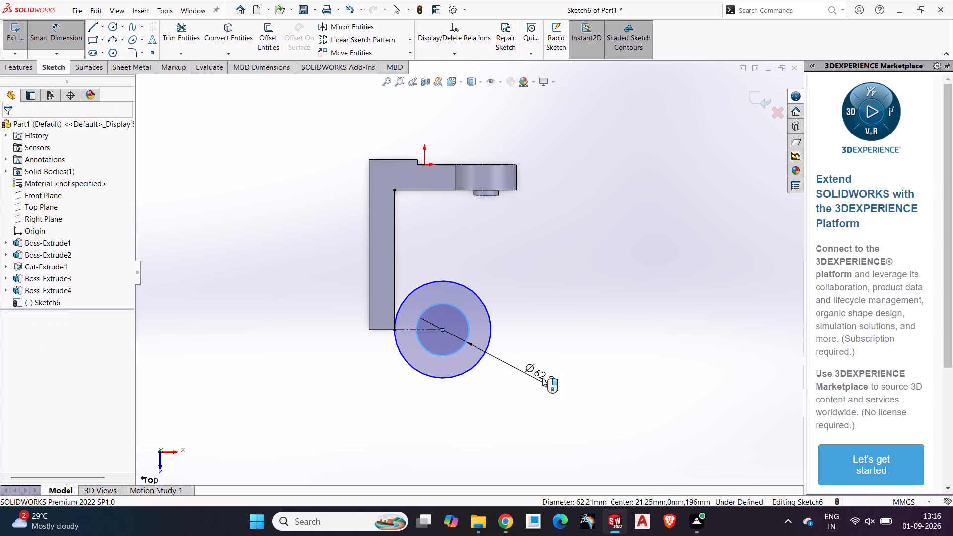
type("75")
key("Return")
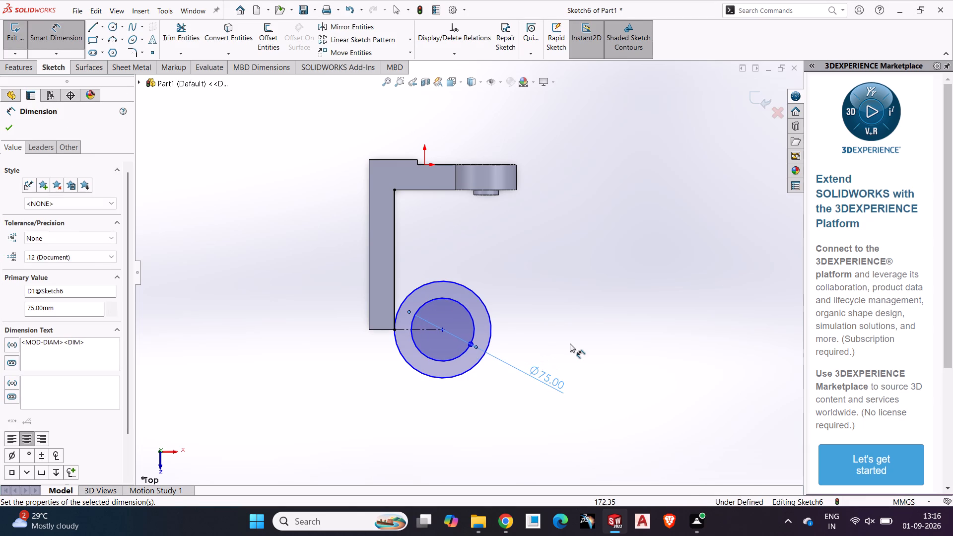
left_click(570, 343)
Extrude the ring region between the two circles as a Mid Plane boss 120 mm deep, with Merge result on.
middle_click_drag(571, 343, 497, 370)
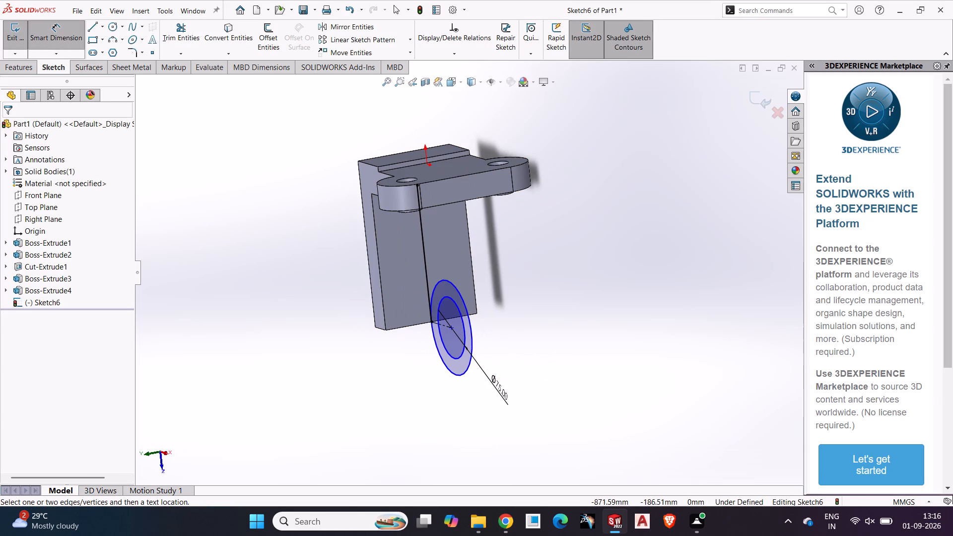
left_click(20, 74)
left_click(28, 65)
left_click(23, 45)
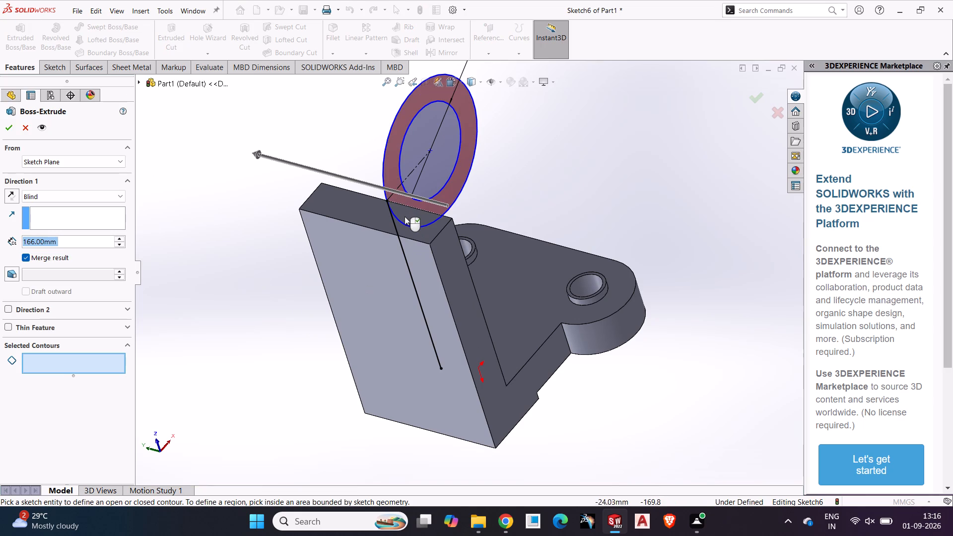
left_click(406, 217)
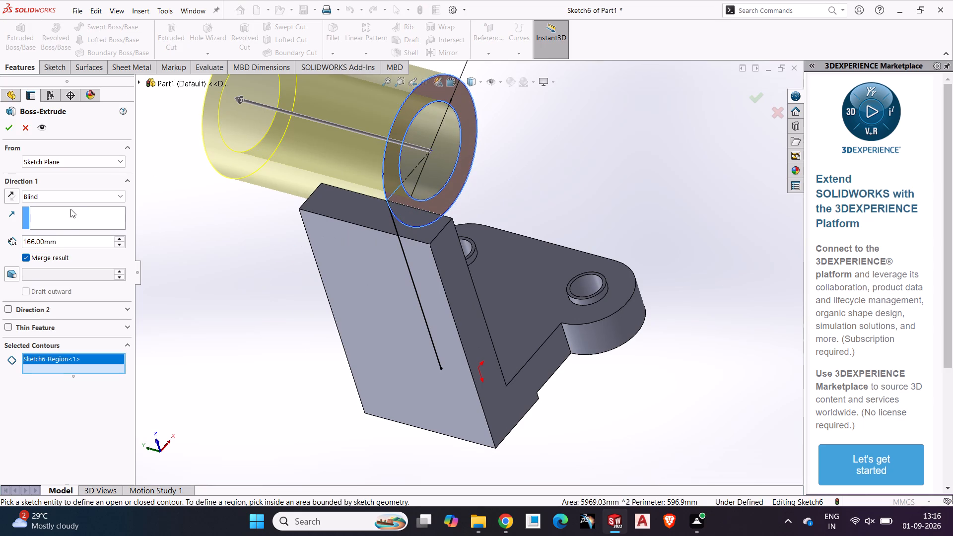
left_click(76, 199)
left_click(61, 257)
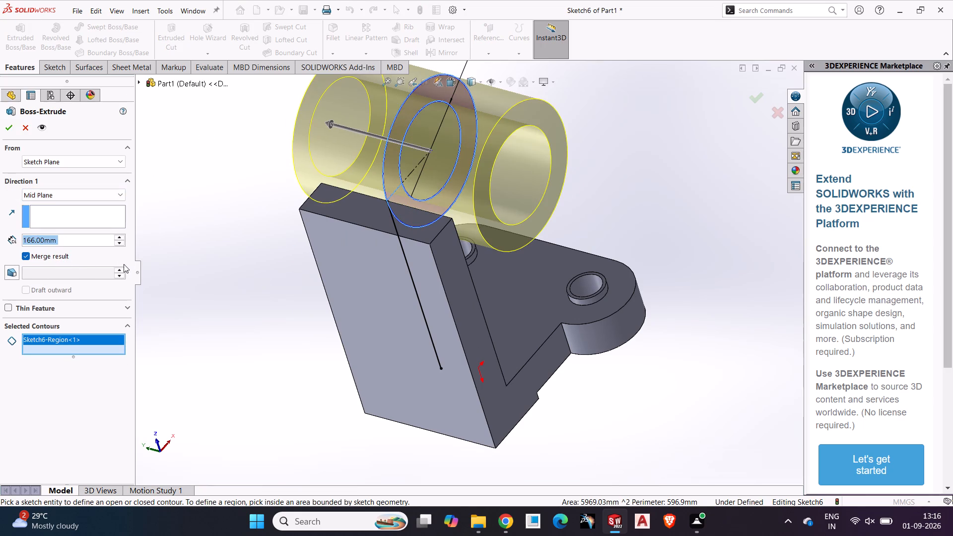
middle_click_drag(256, 243, 289, 297)
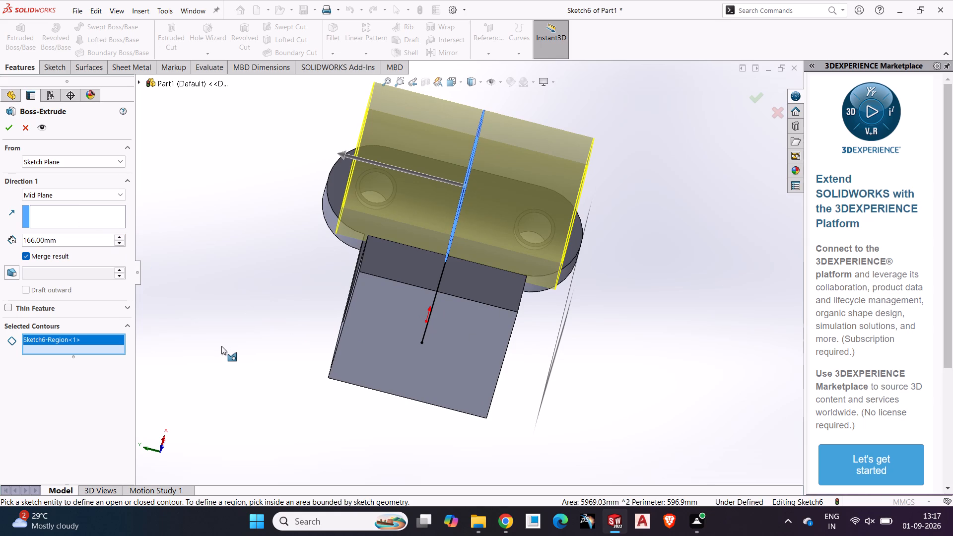
left_click_drag(69, 236, 0, 244)
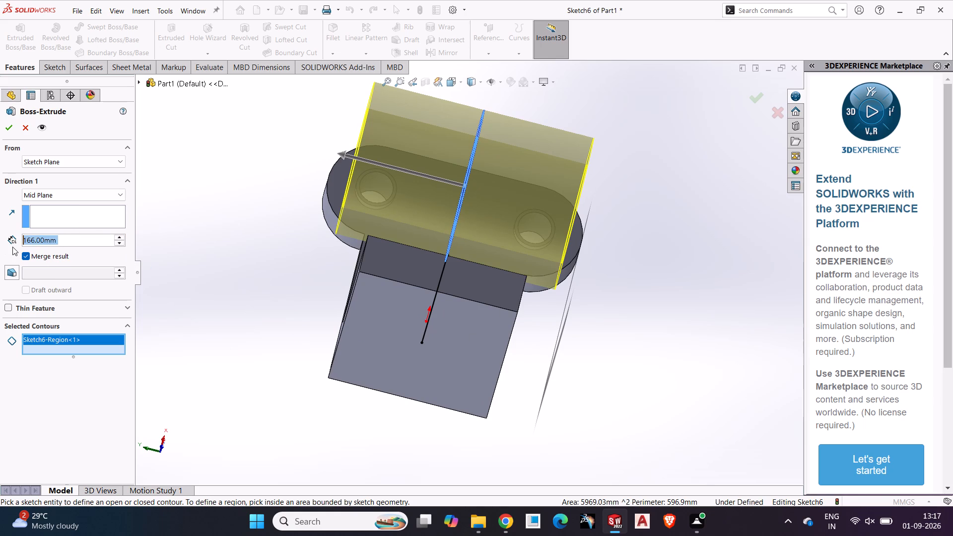
type("60")
key("Return")
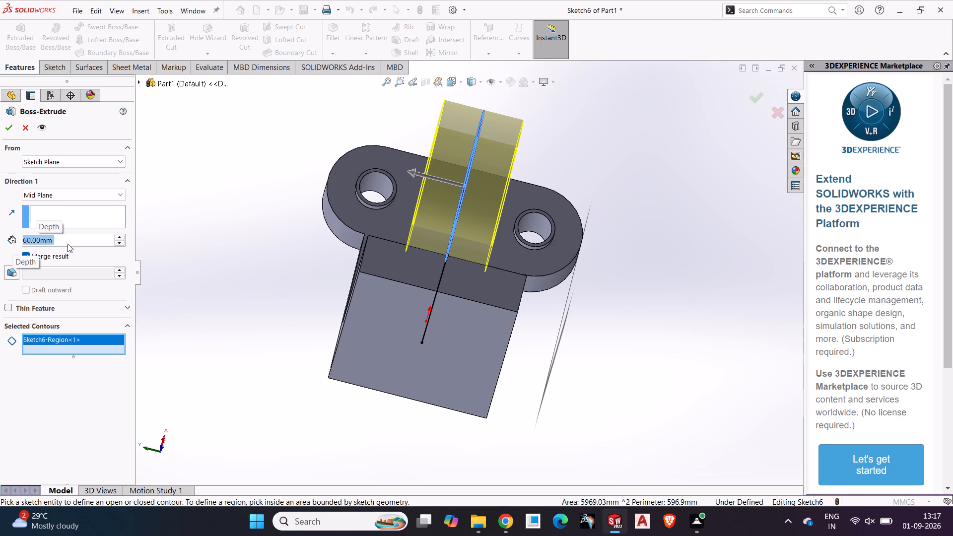
type("120")
key("Return")
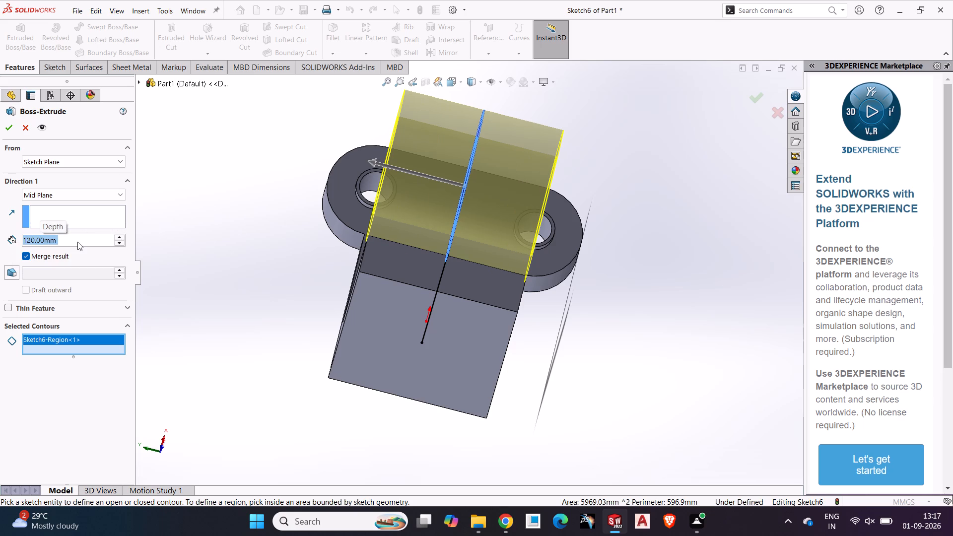
left_click(3, 127)
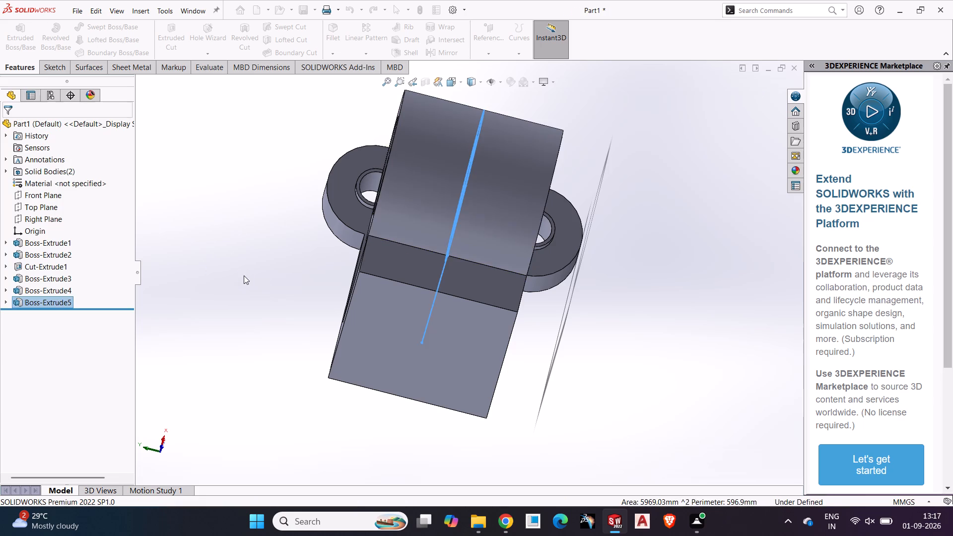
left_click(244, 275)
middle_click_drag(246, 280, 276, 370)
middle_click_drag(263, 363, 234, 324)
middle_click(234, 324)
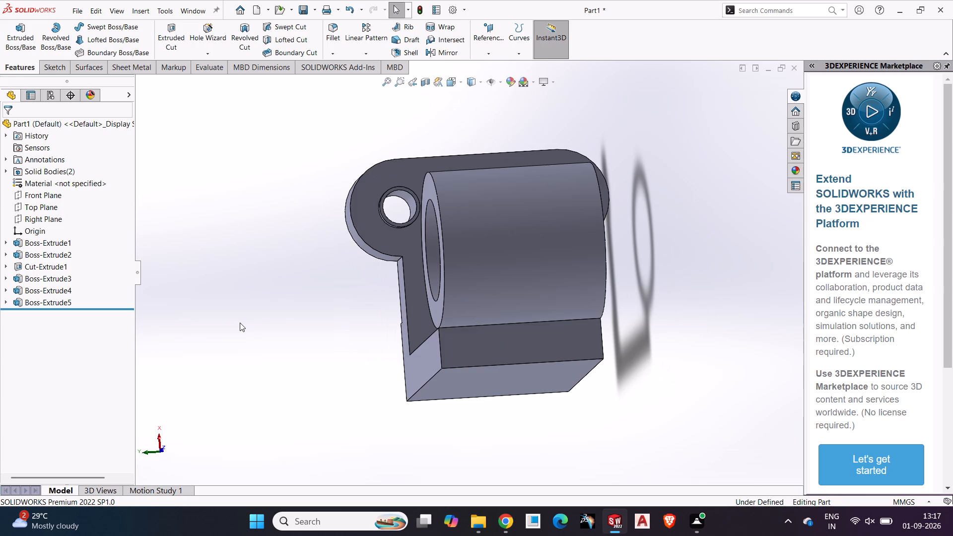
Undo the cylinder extrusion and its sketched circles, dimensions, centerline and converted wall edge, keeping the empty sketch open.
middle_click(262, 320)
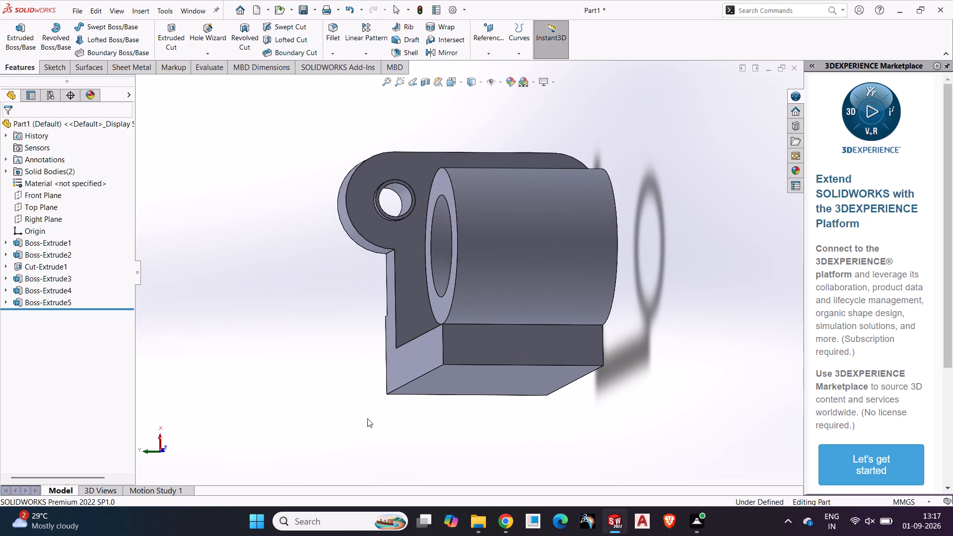
middle_click_drag(465, 415, 415, 341)
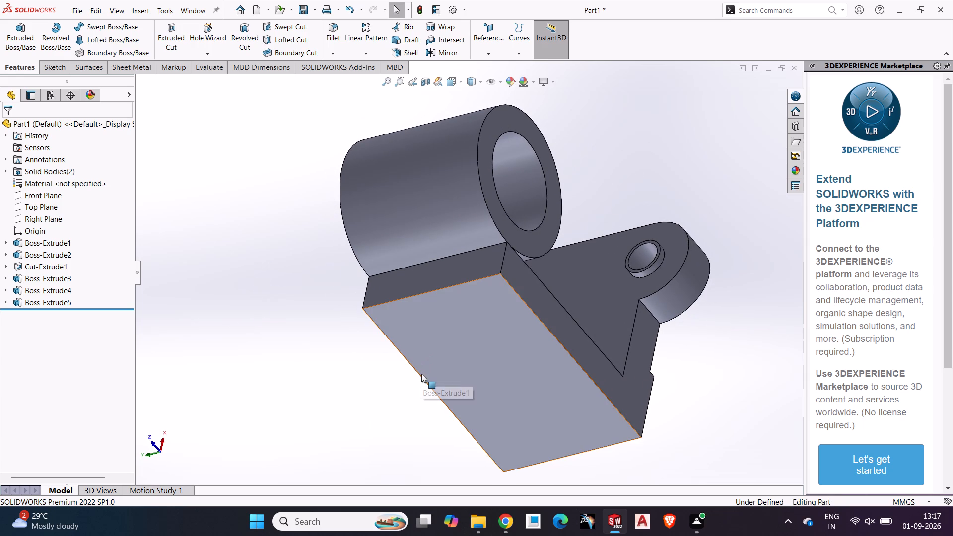
key("ctrl+z")
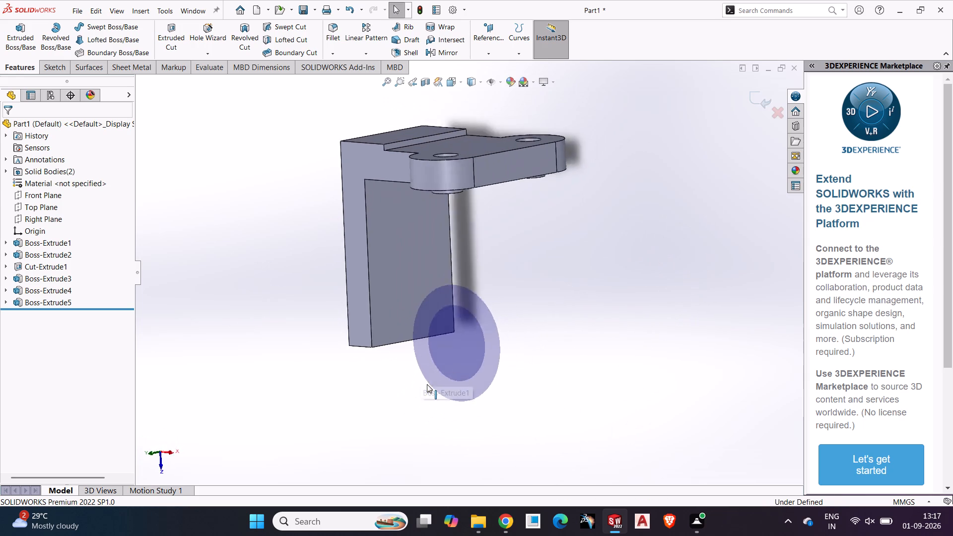
middle_click_drag(429, 385, 510, 375)
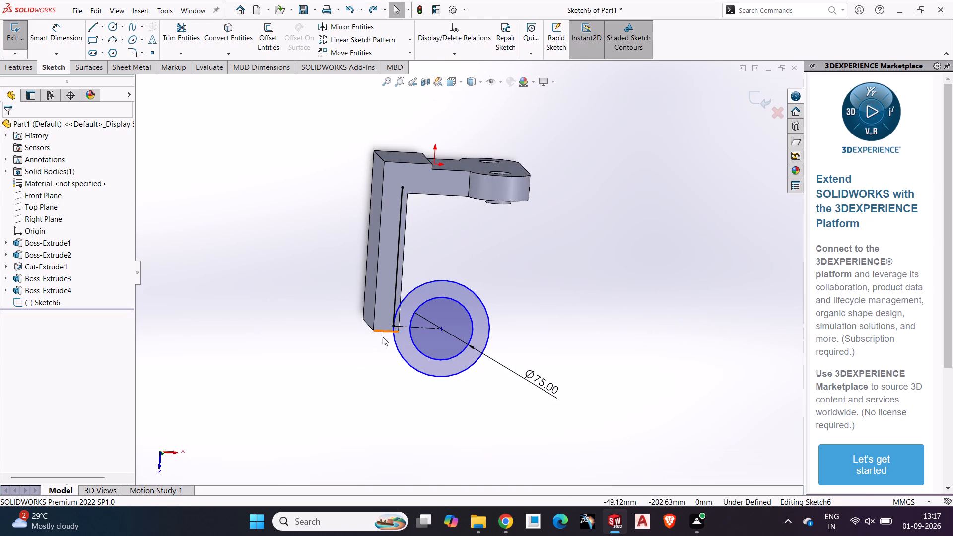
key("ctrl+z")
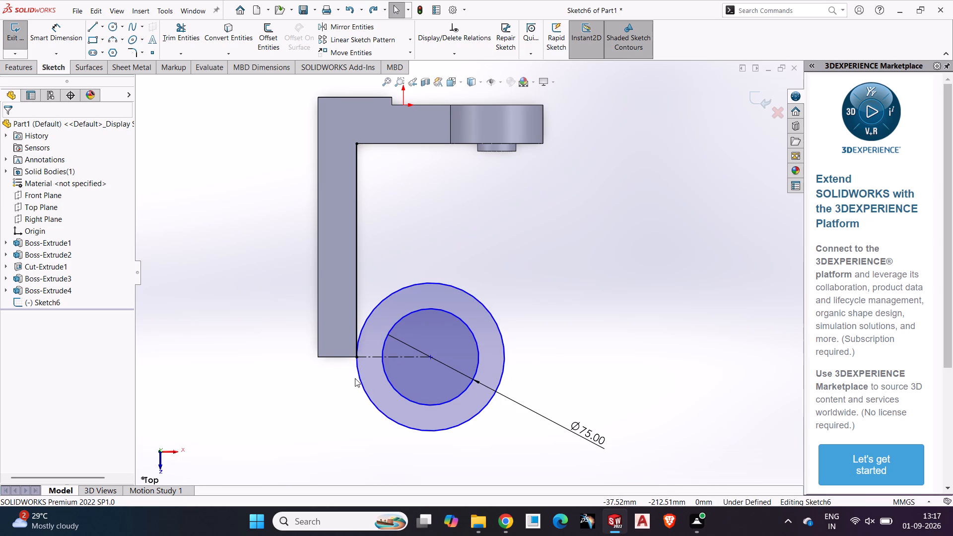
key("ctrl+z")
key("ctrl+z")
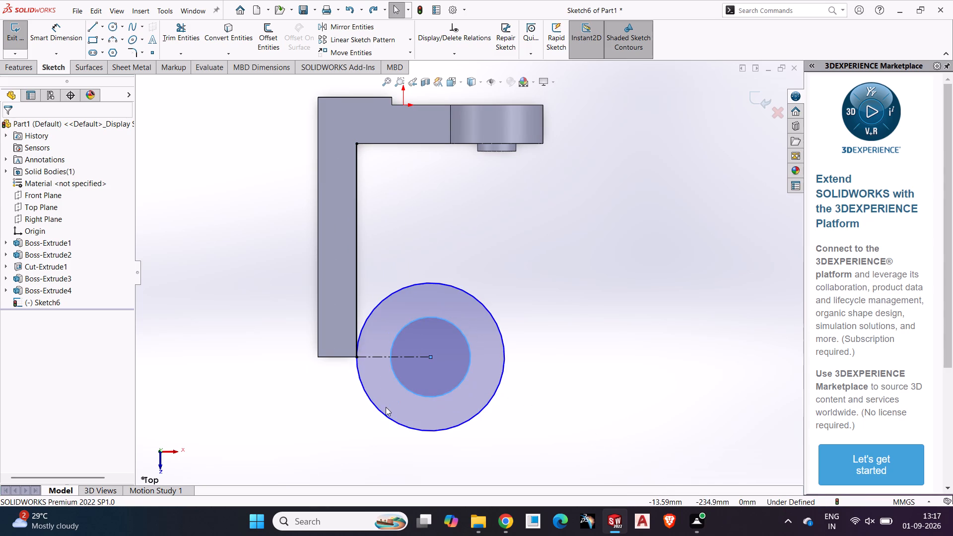
key("ctrl+z")
key("ctrl+z")
key("ctrl+z")
key("ctrl+z")
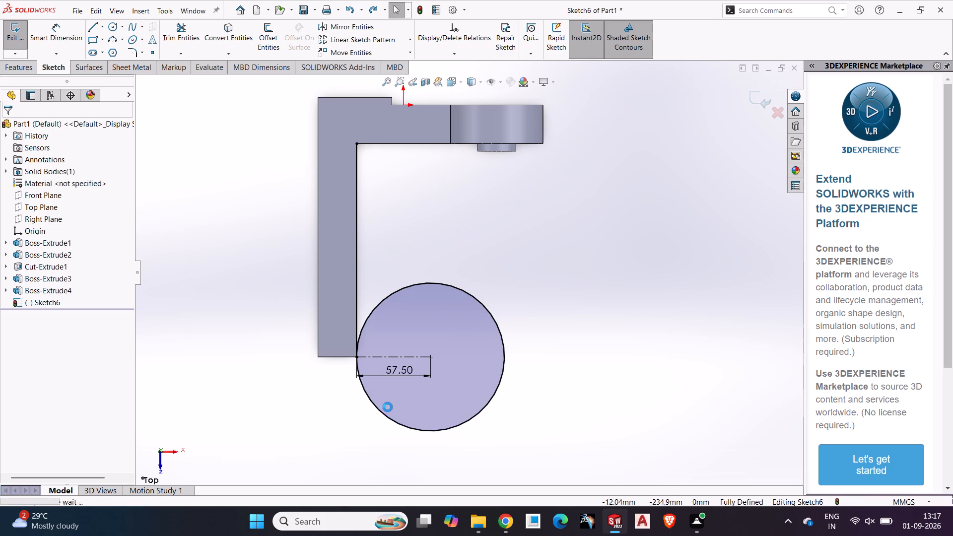
key("ctrl+z")
key("ctrl+z")
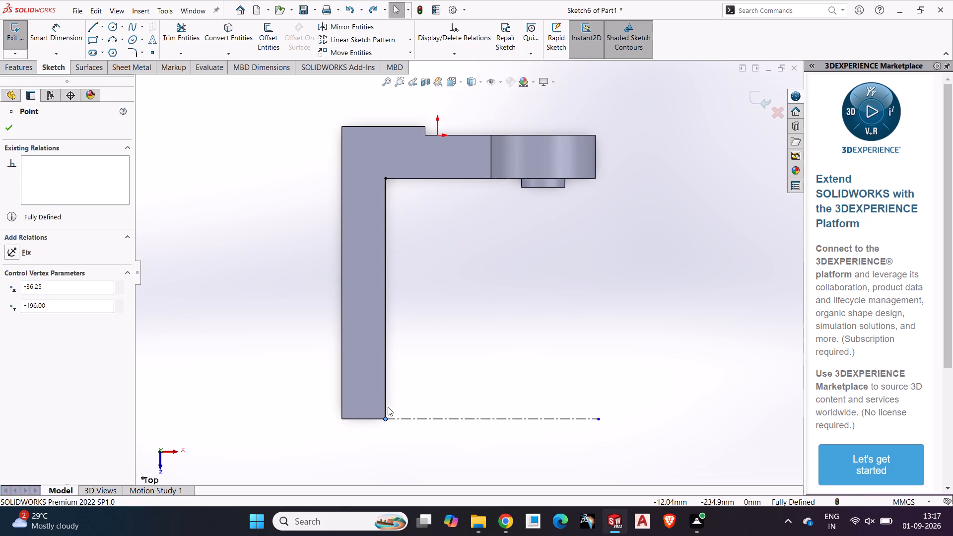
key("ctrl+z")
key("ctrl+z")
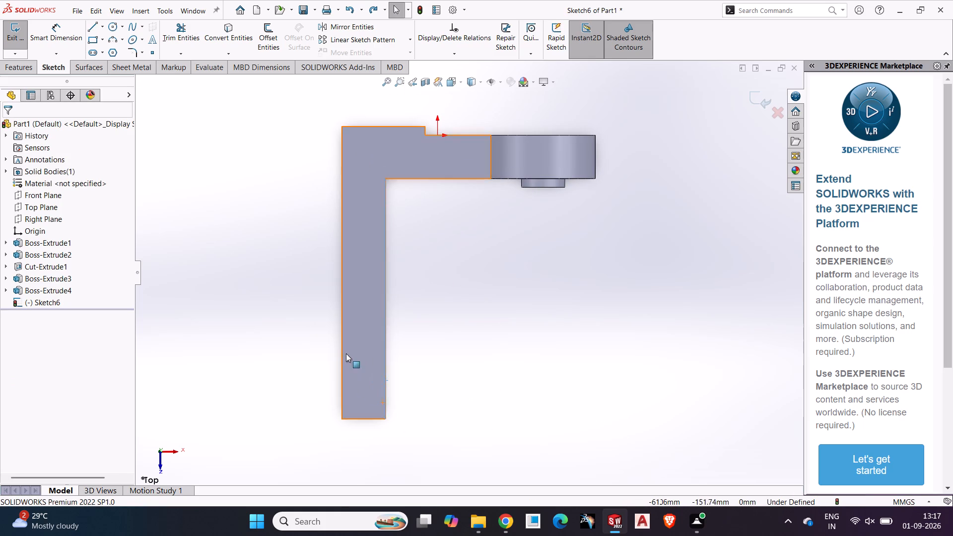
Convert the wall's long outer edge into a sketch line with Convert Entities.
left_click(342, 346)
left_click(223, 39)
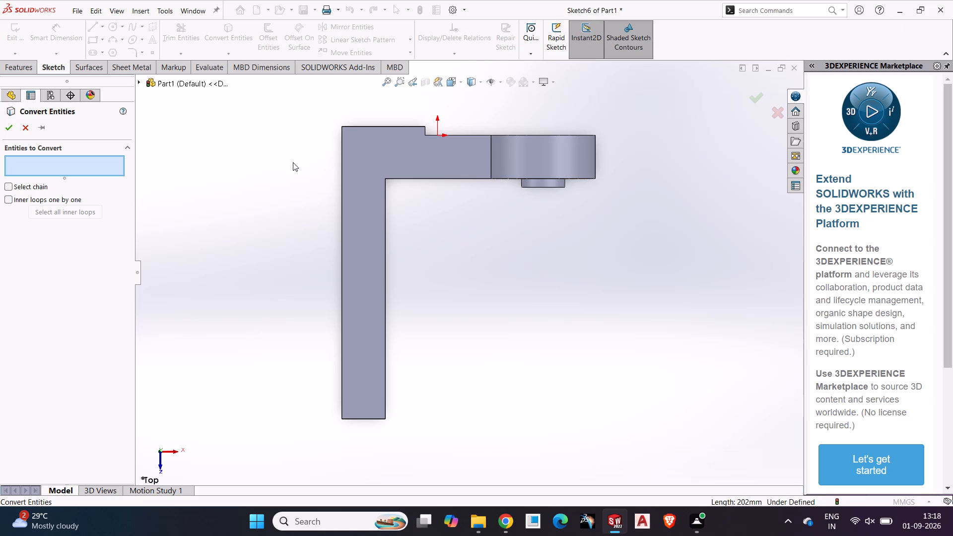
left_click(343, 187)
left_click(9, 130)
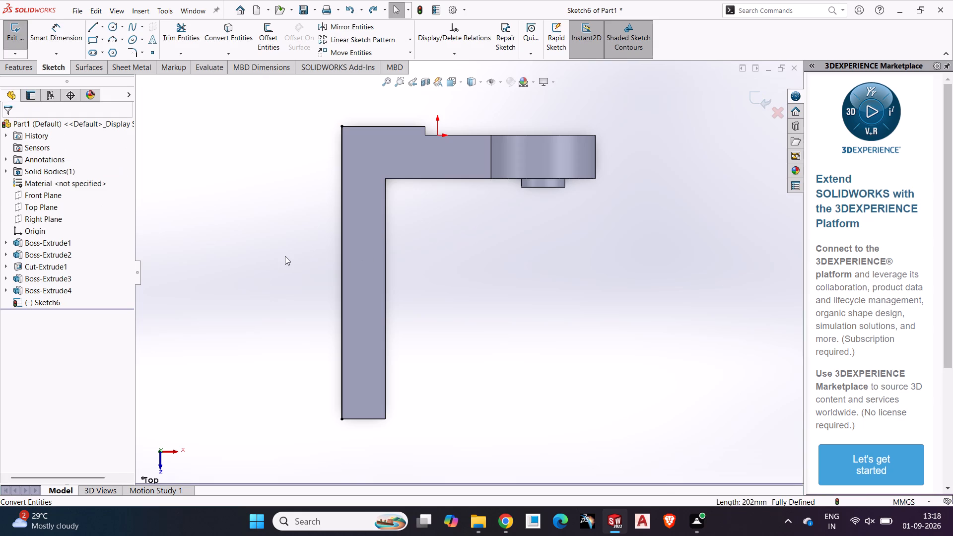
left_click(285, 256)
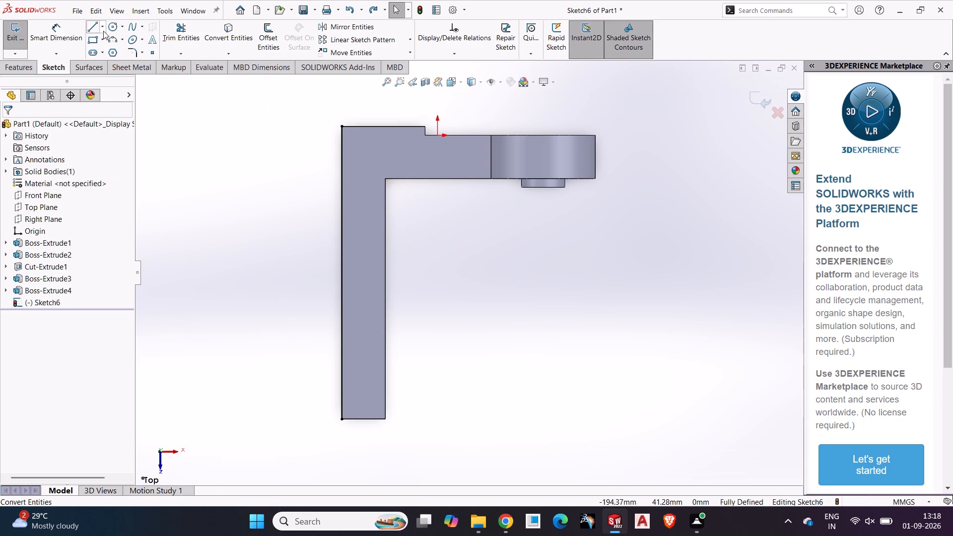
Draw a horizontal centerline from the converted edge's free end across the wall and dimension its length to 115/2 mm.
left_click(104, 28)
left_click(121, 47)
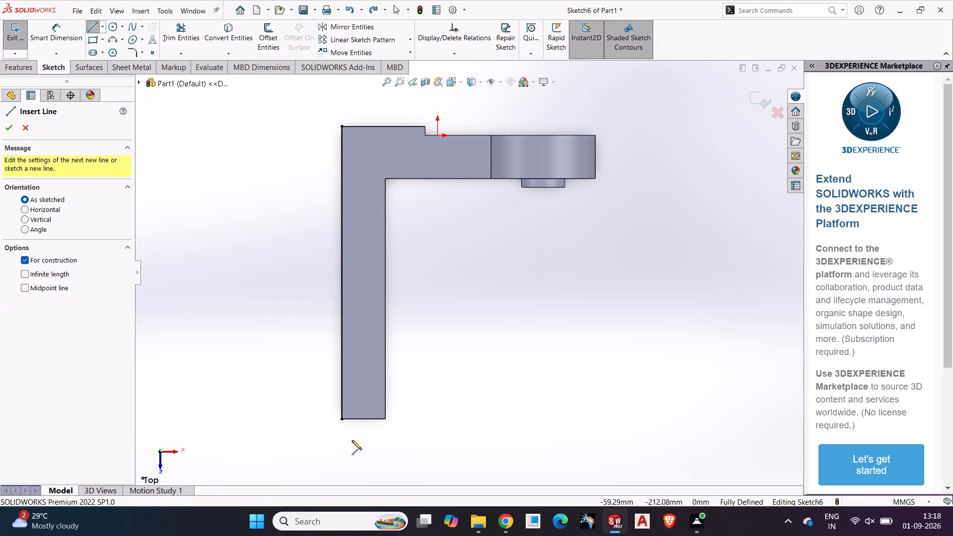
left_click(341, 421)
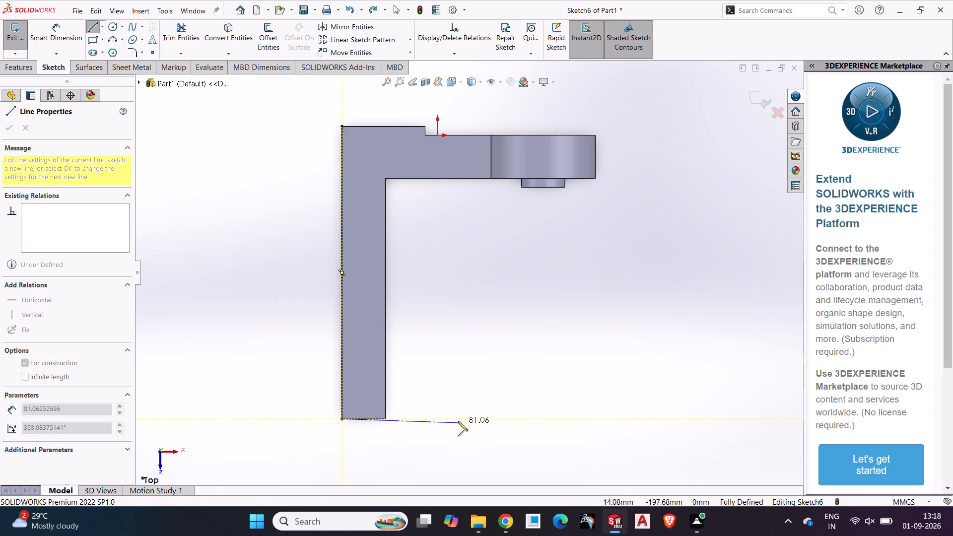
left_click(454, 421)
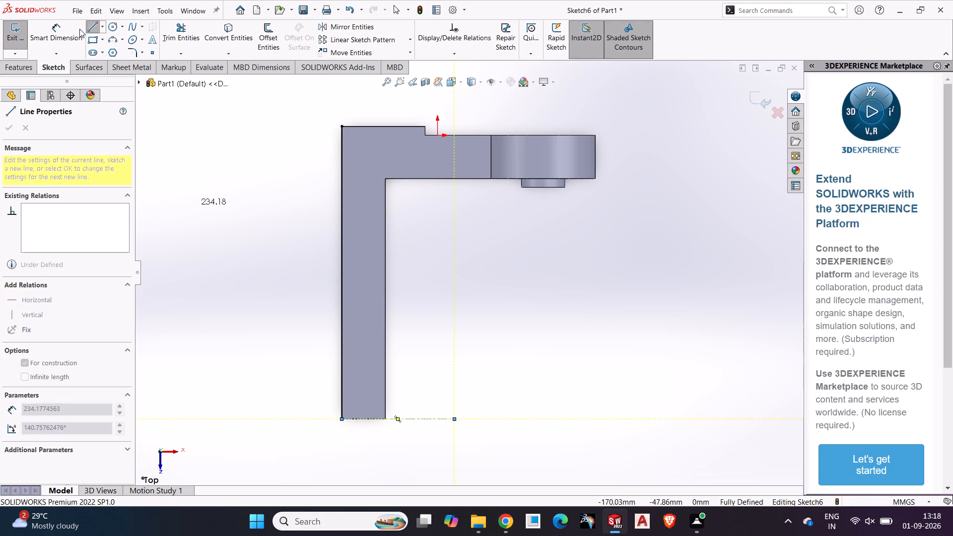
left_click(79, 29)
left_click(343, 422)
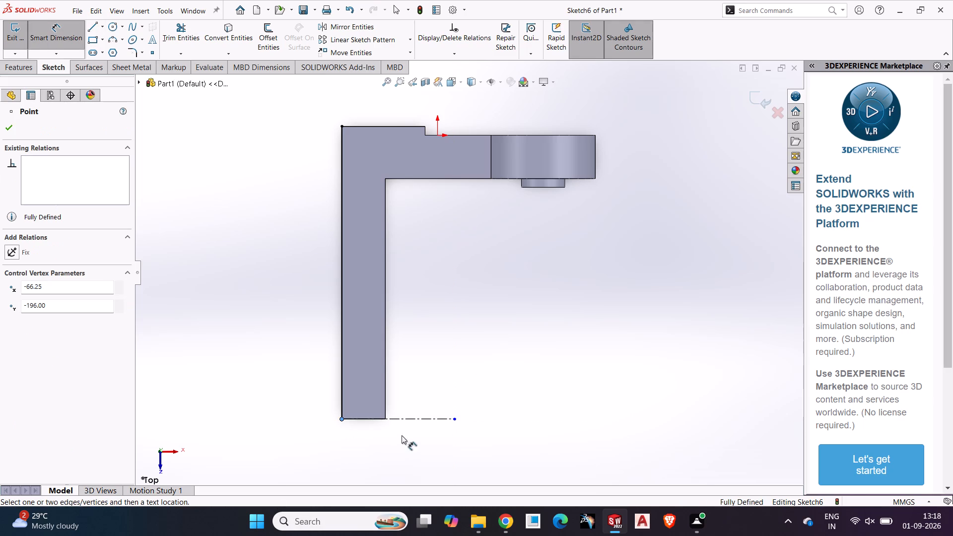
left_click(454, 420)
left_click(394, 438)
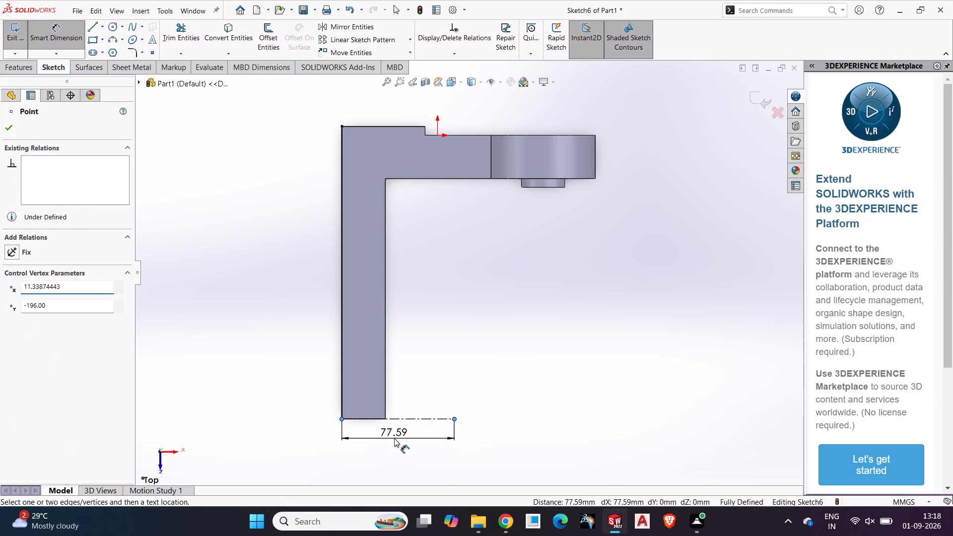
type("115")
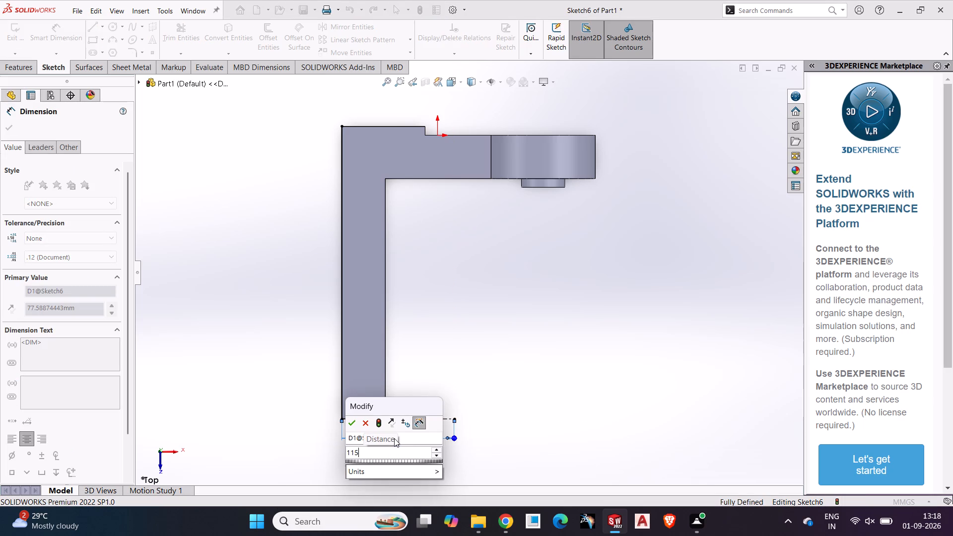
type("/2")
key("Return")
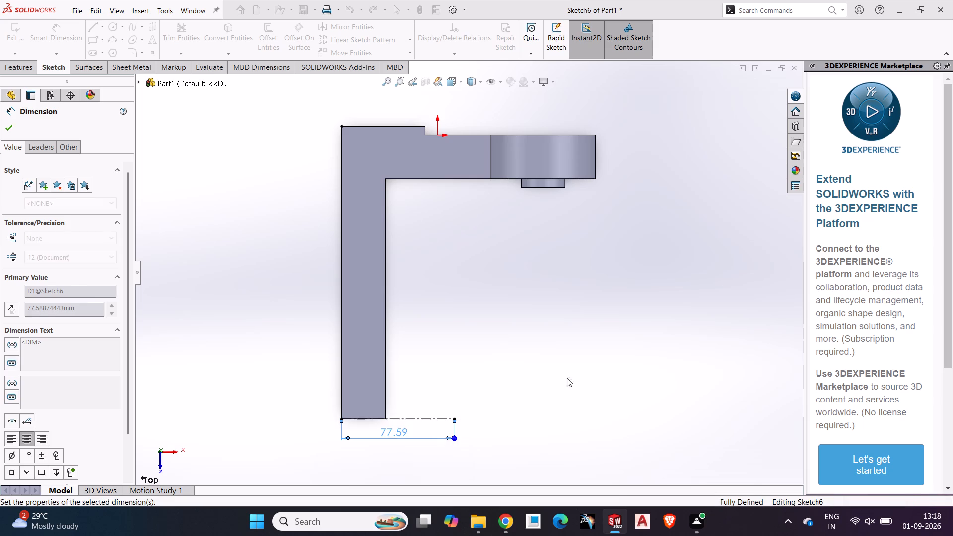
left_click(574, 376)
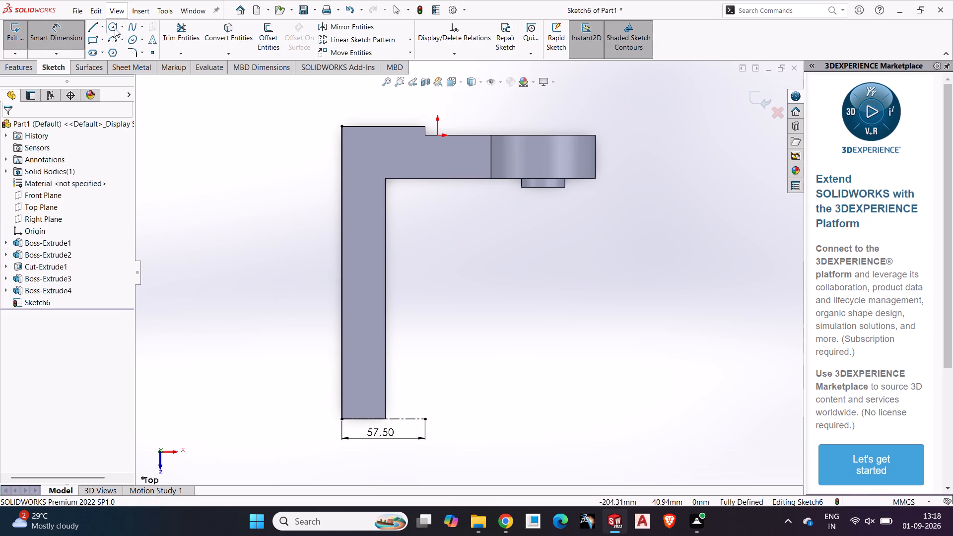
Sketch a circle of 57.5 mm radius centred on the centerline's far end and reaching the wall's outer corner.
left_click(113, 28)
left_click(426, 419)
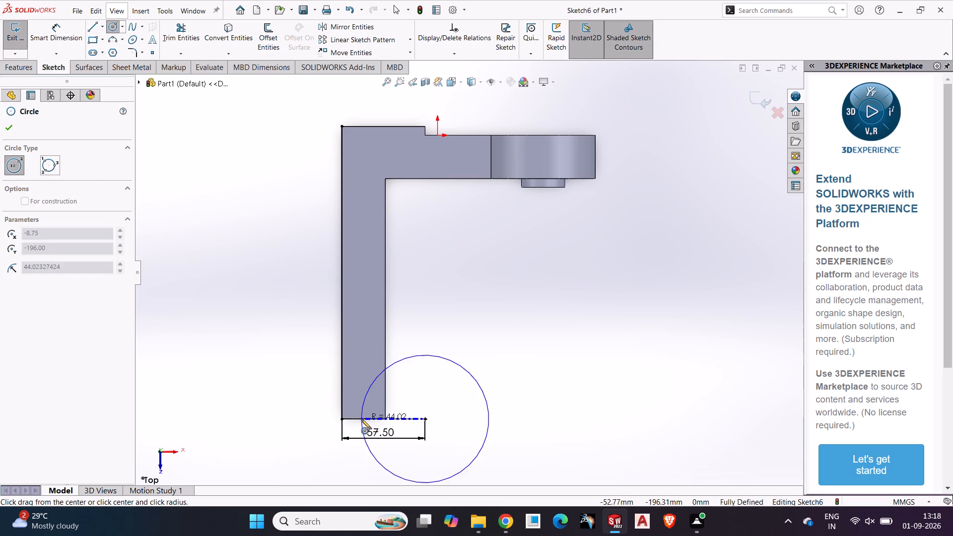
left_click(341, 419)
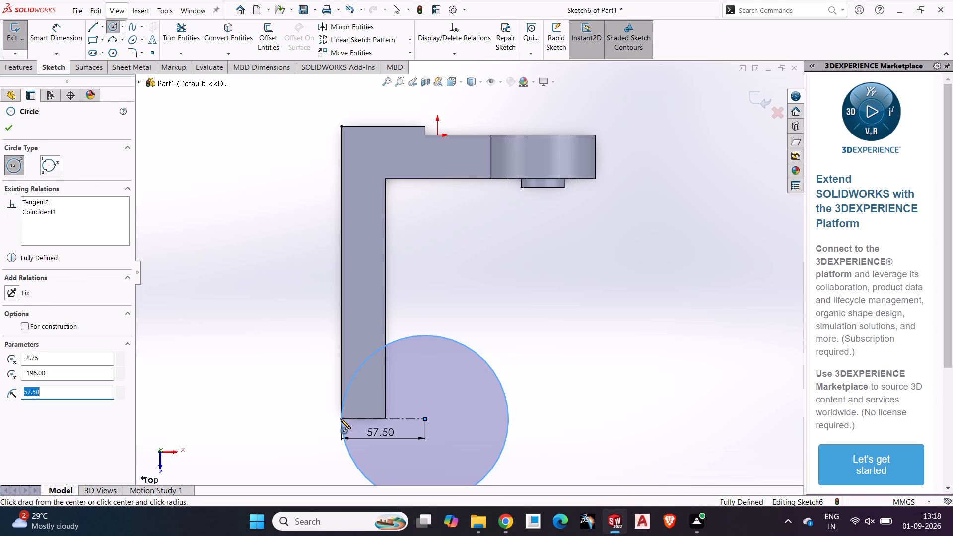
key("Escape")
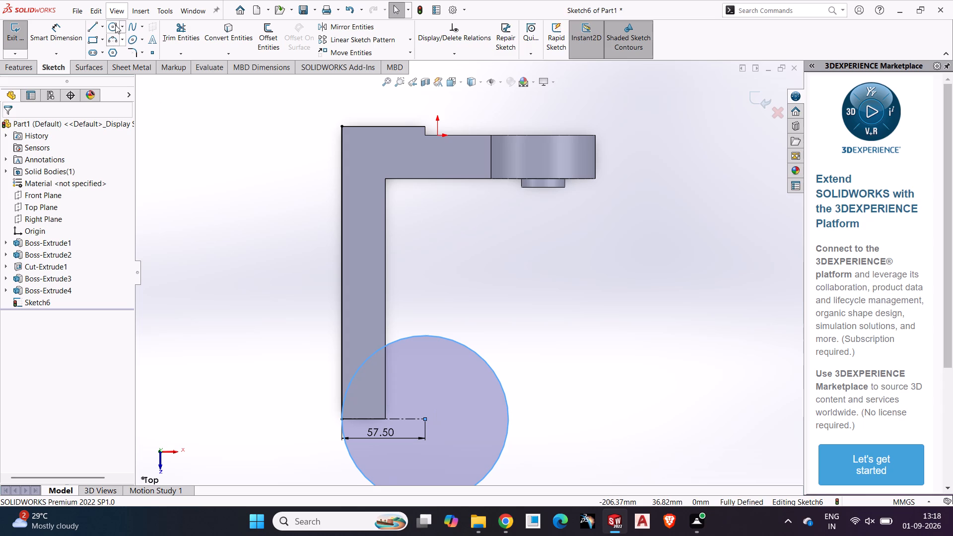
Sketch a smaller circle concentric with the large circle and dimension its diameter to 75 mm.
left_click(115, 25)
left_click(426, 420)
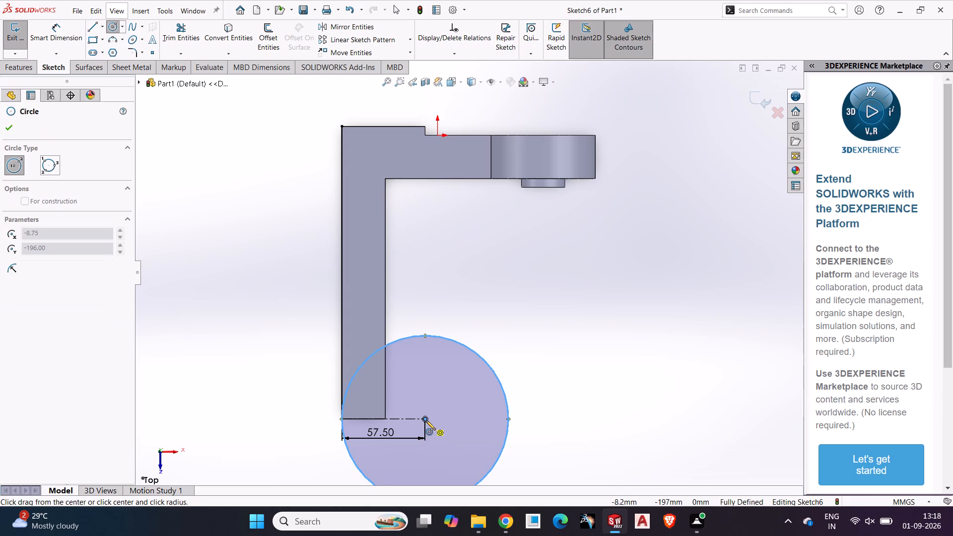
left_click(441, 462)
left_click(58, 34)
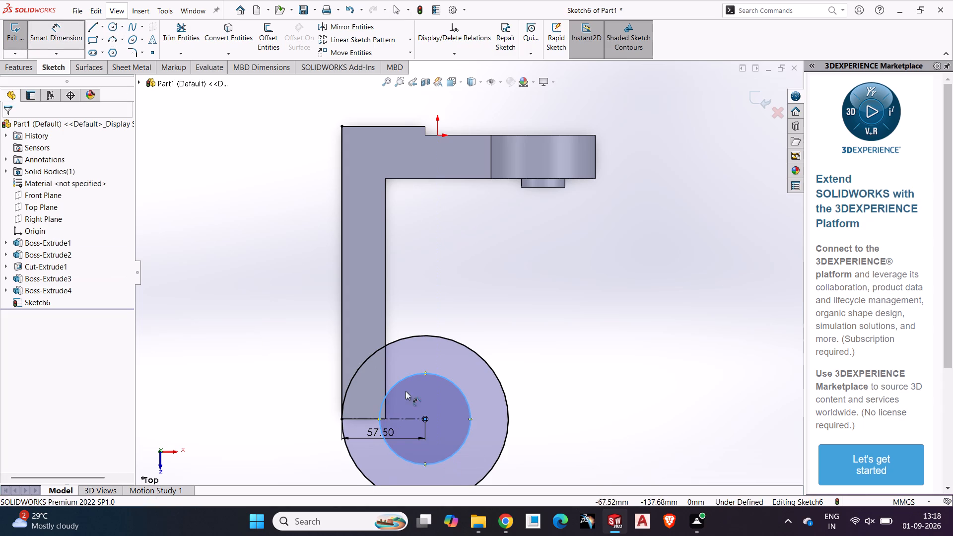
left_click(467, 435)
left_click(596, 402)
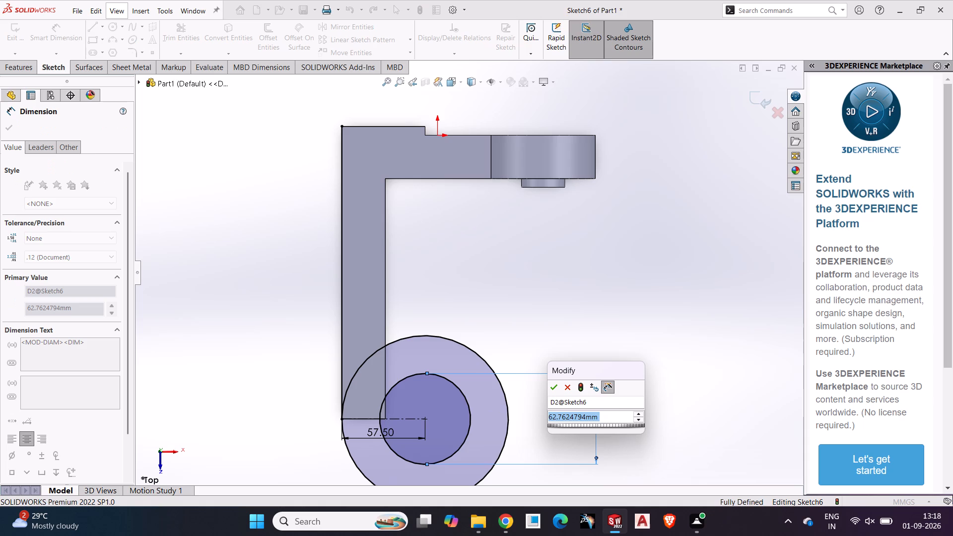
type("75")
key("Return")
left_click(769, 313)
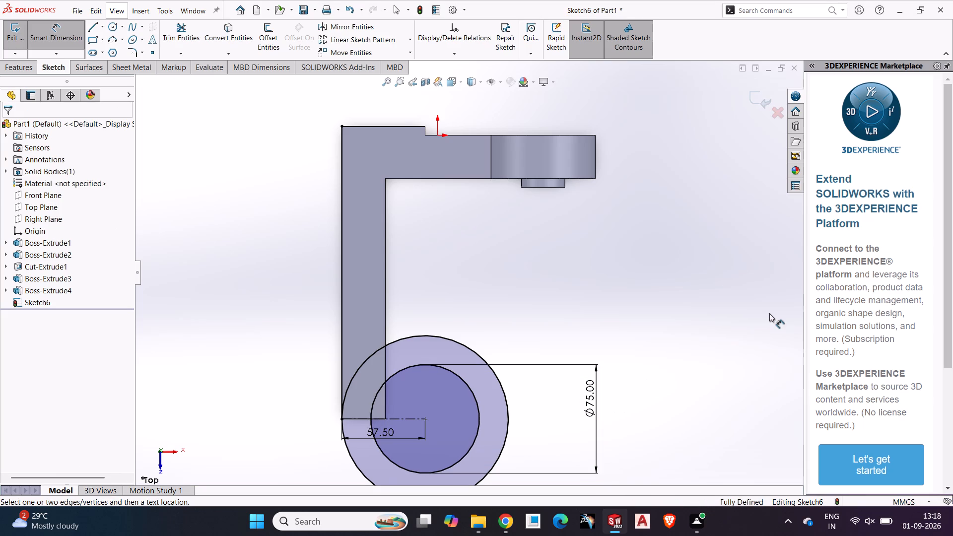
Extrude the ring region between the two circles as a Mid Plane boss 120 mm deep, with Merge result on.
middle_click_drag(233, 245, 195, 263)
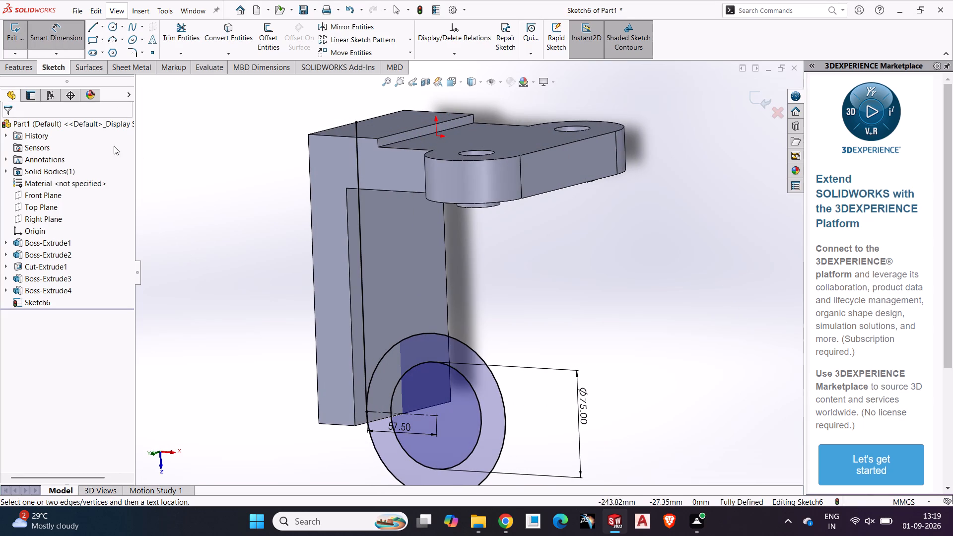
left_click(27, 62)
left_click(20, 48)
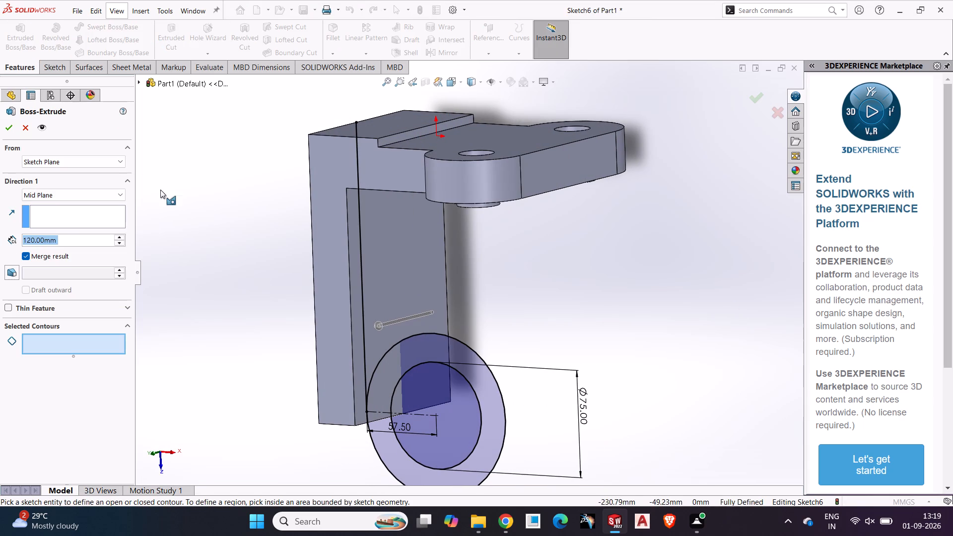
left_click(466, 364)
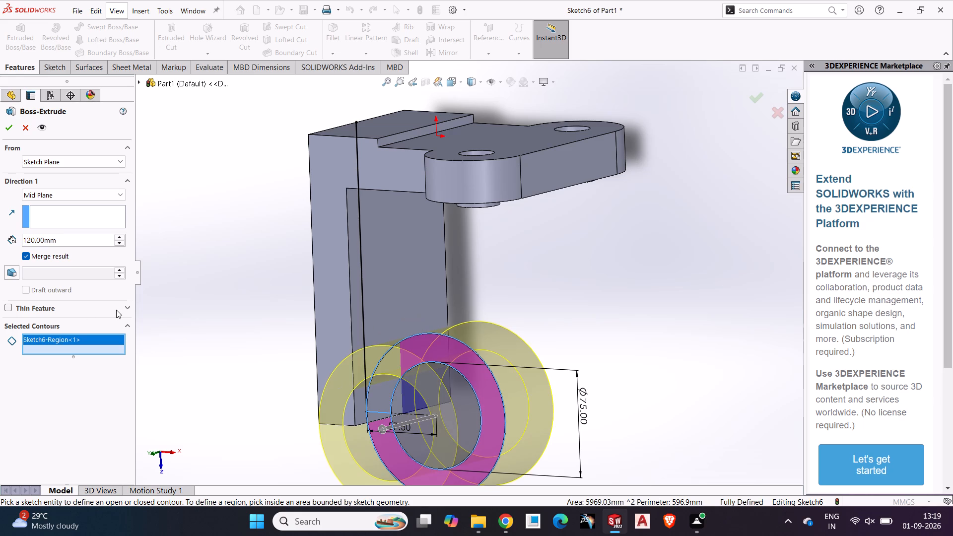
middle_click_drag(271, 291, 227, 294)
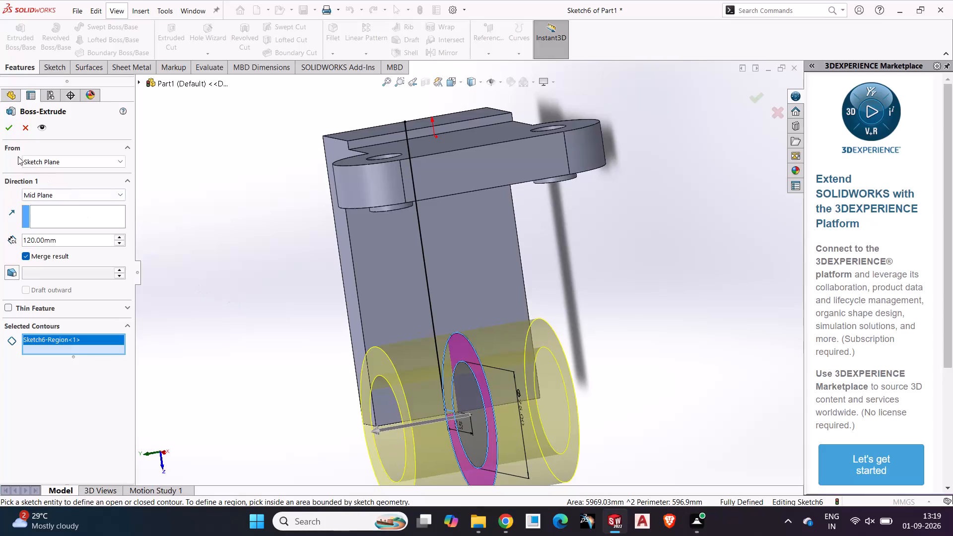
left_click(6, 128)
left_click(241, 215)
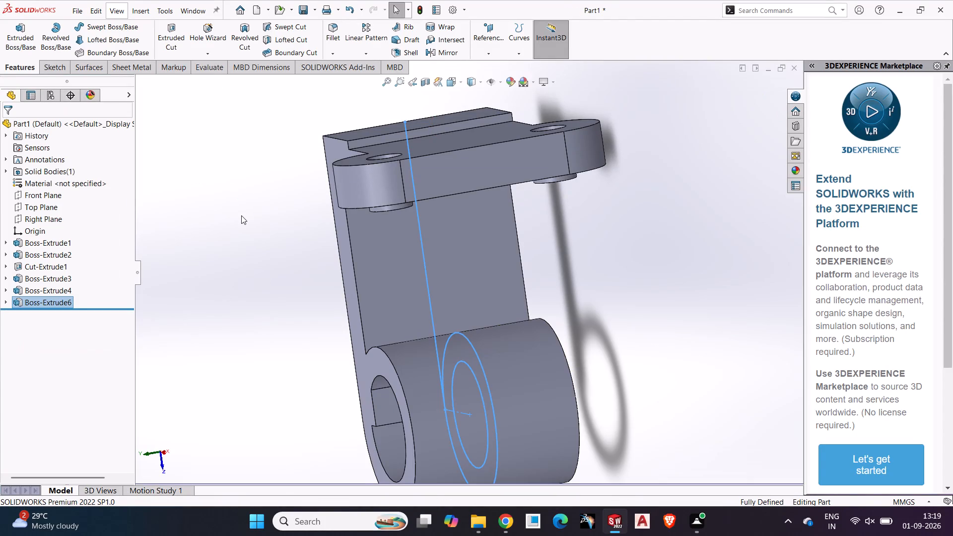
Start a sketch on the bracket's side face and convert the two wall-corner edges that protrude into the cylinder's bore.
middle_click_drag(241, 215, 295, 141)
scroll(240, 266, "up", 2)
middle_click_drag(249, 282, 273, 301)
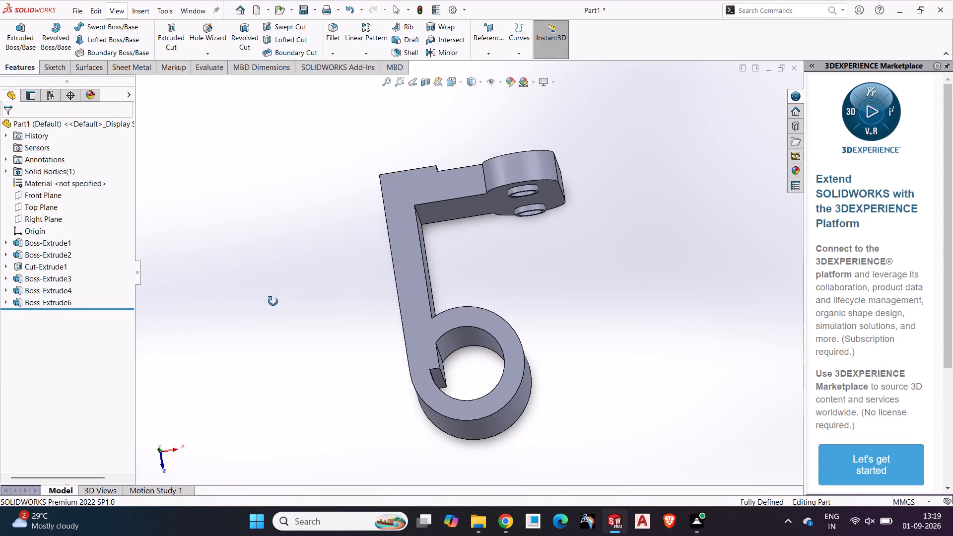
middle_click_drag(273, 301, 280, 262)
middle_click_drag(402, 322, 377, 347)
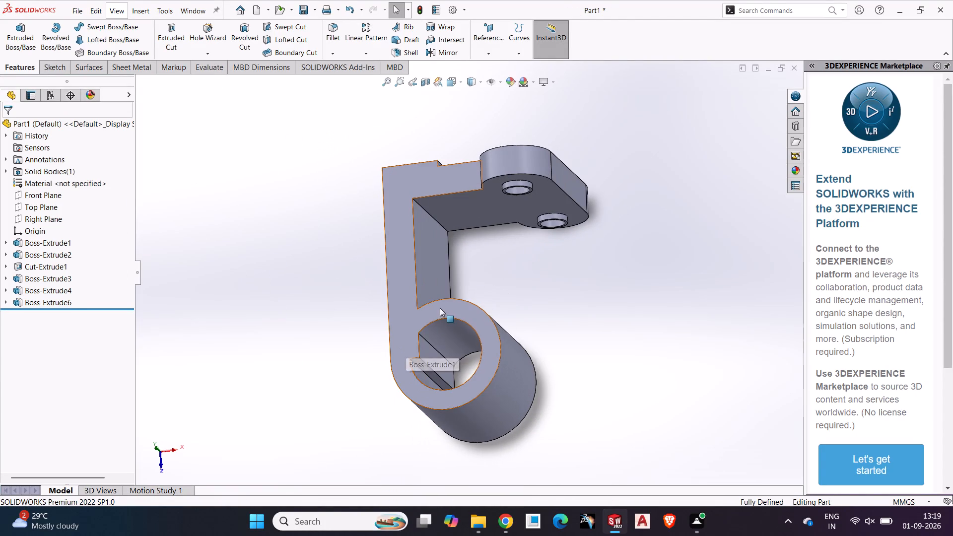
left_click(440, 308)
left_click(63, 65)
left_click(24, 41)
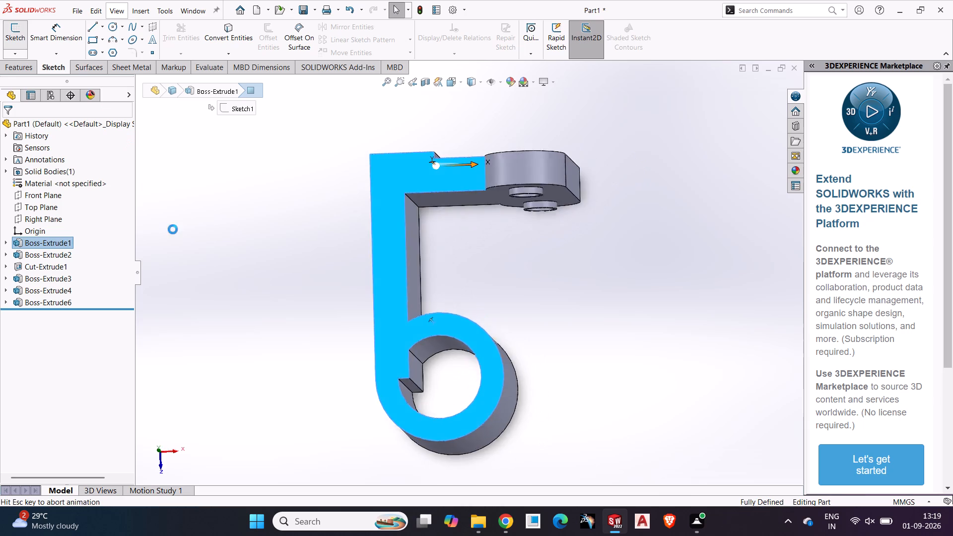
left_click(215, 285)
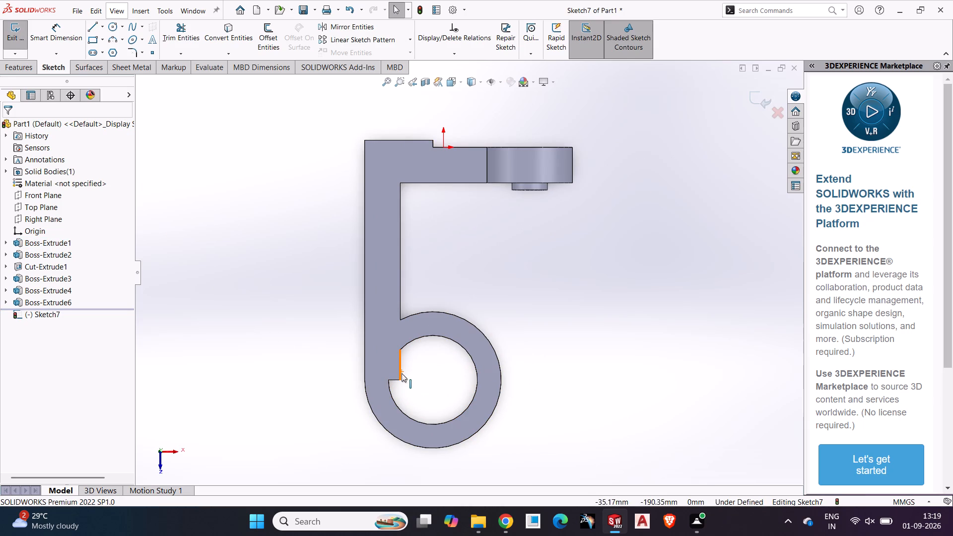
left_click(402, 373)
left_click(242, 28)
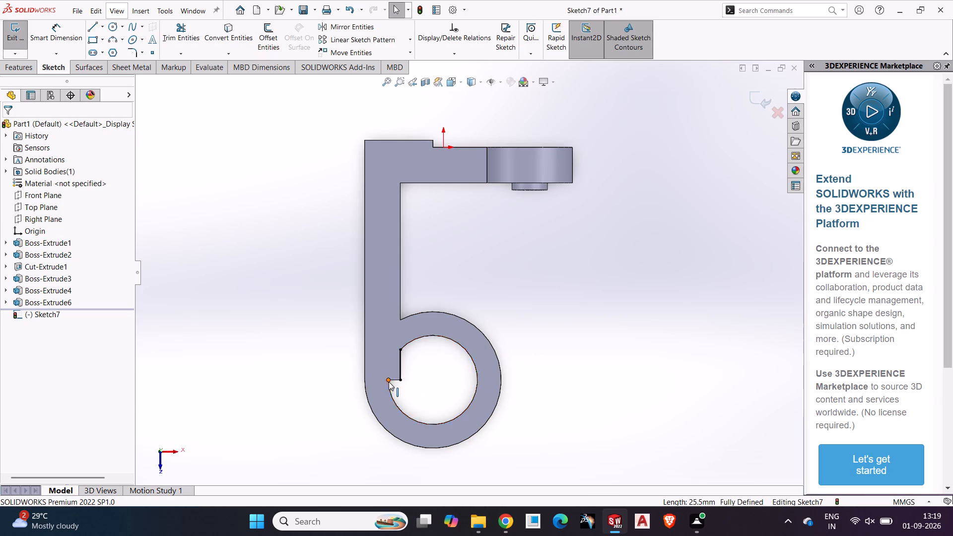
left_click(395, 380)
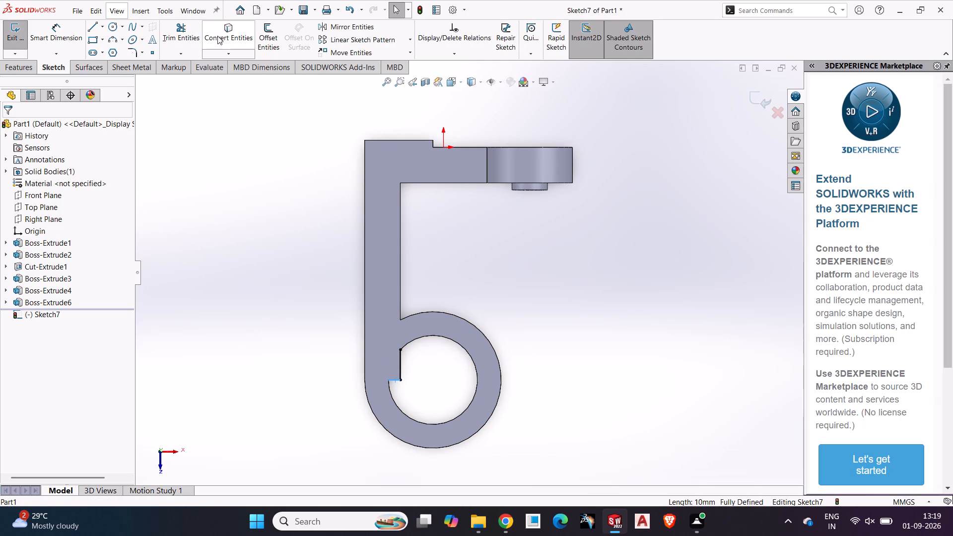
left_click(217, 36)
Sketch a 37.5 mm radius circle over the bore and trim its outer arc, leaving a closed profile around the protruding wall corner.
left_click(116, 23)
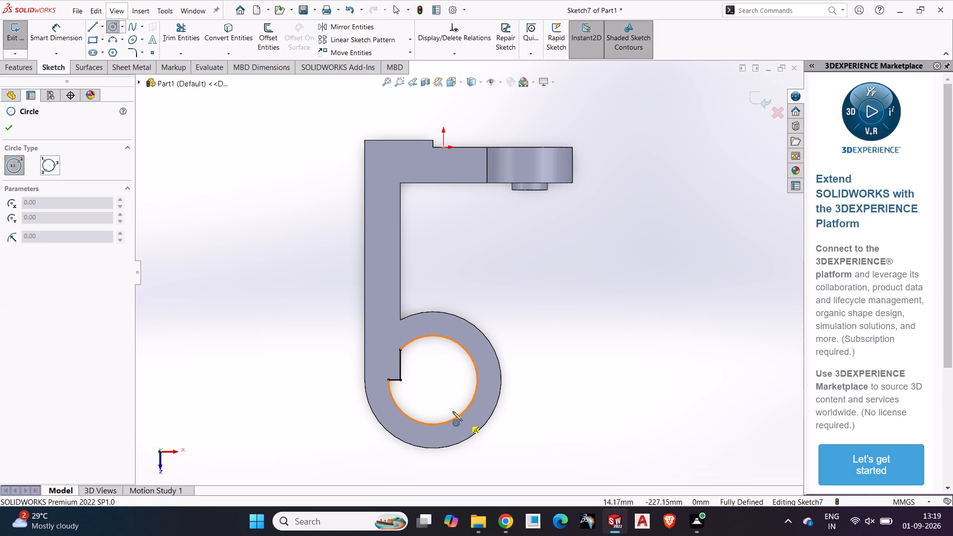
left_click(433, 379)
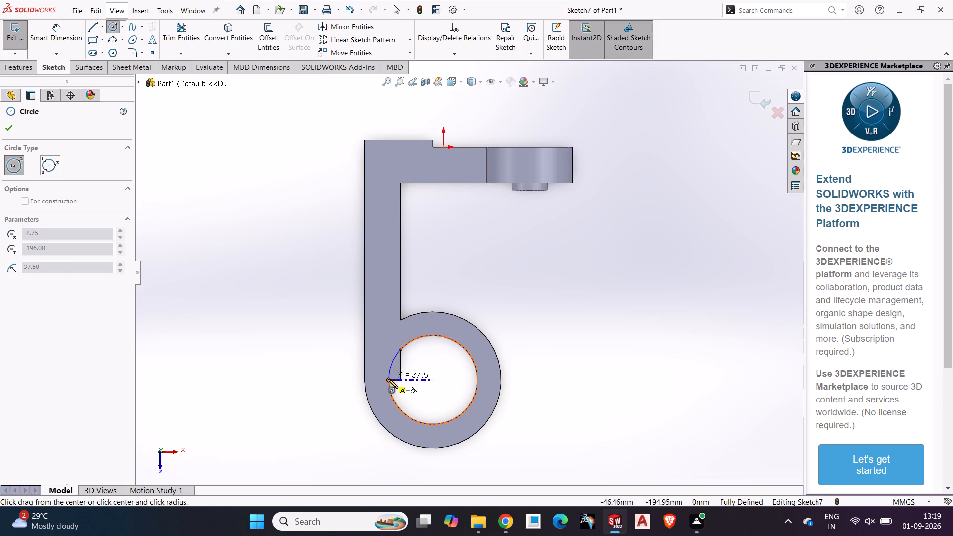
left_click(388, 379)
key("Escape")
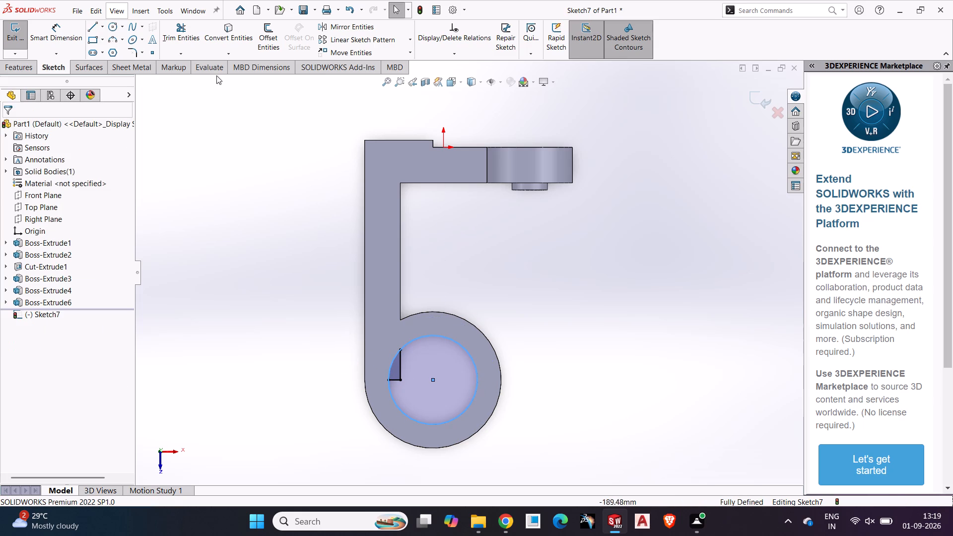
left_click(191, 37)
left_click(445, 421)
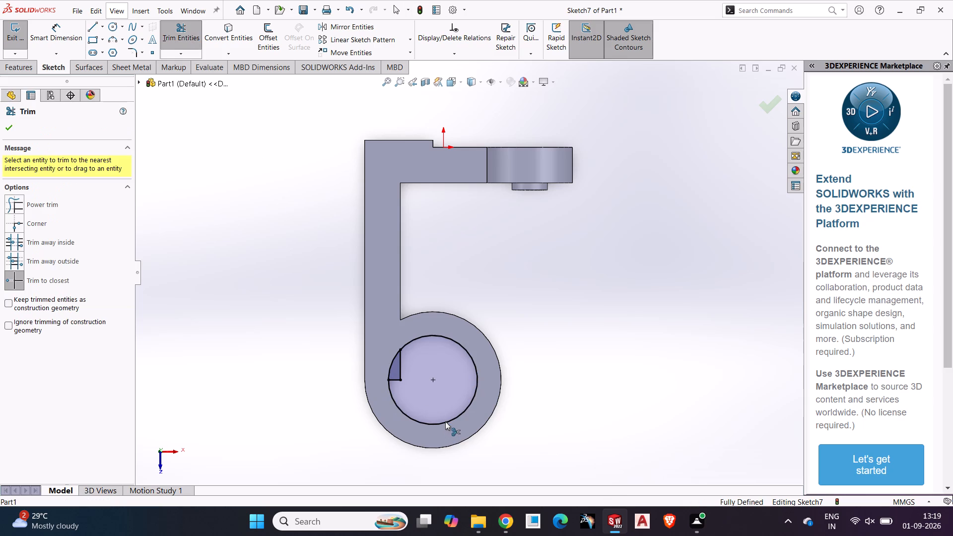
Cut-extrude the corner profile Through All to clear the wall material from the bore.
left_click(7, 69)
left_click(174, 33)
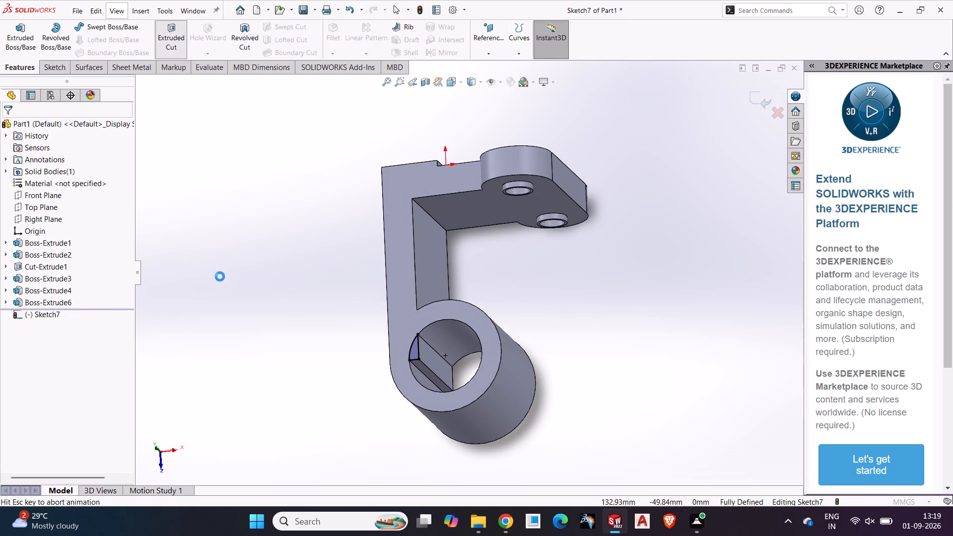
left_click(70, 196)
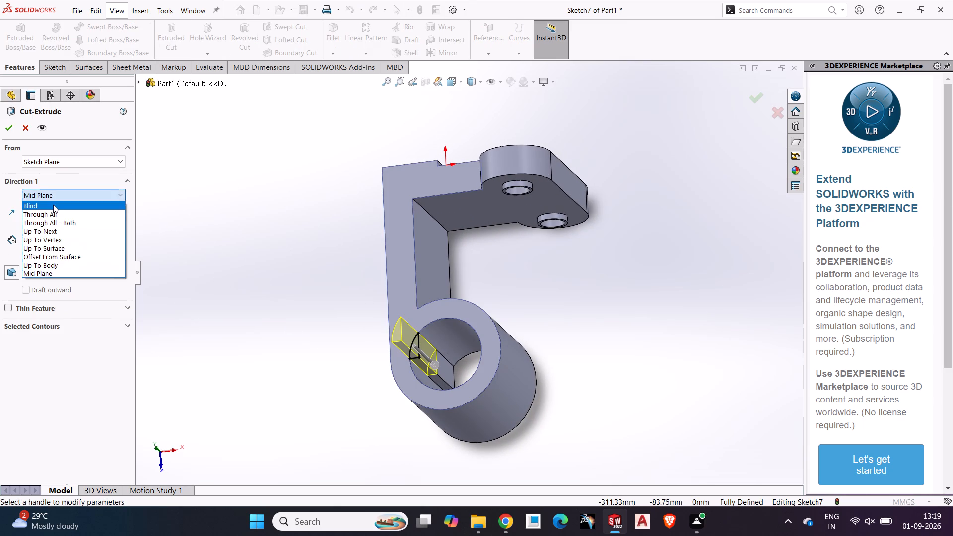
left_click(53, 205)
left_click(66, 193)
left_click(60, 217)
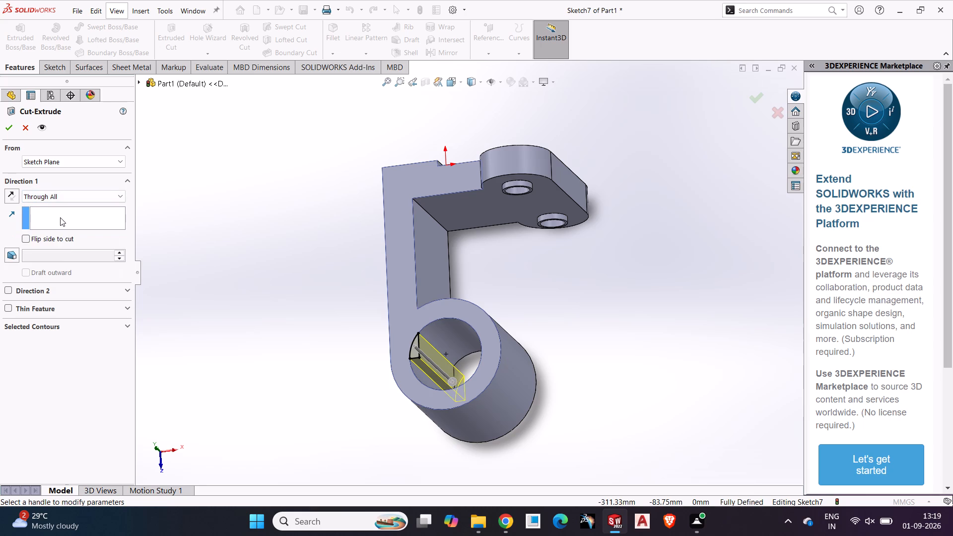
left_click(13, 131)
left_click(221, 261)
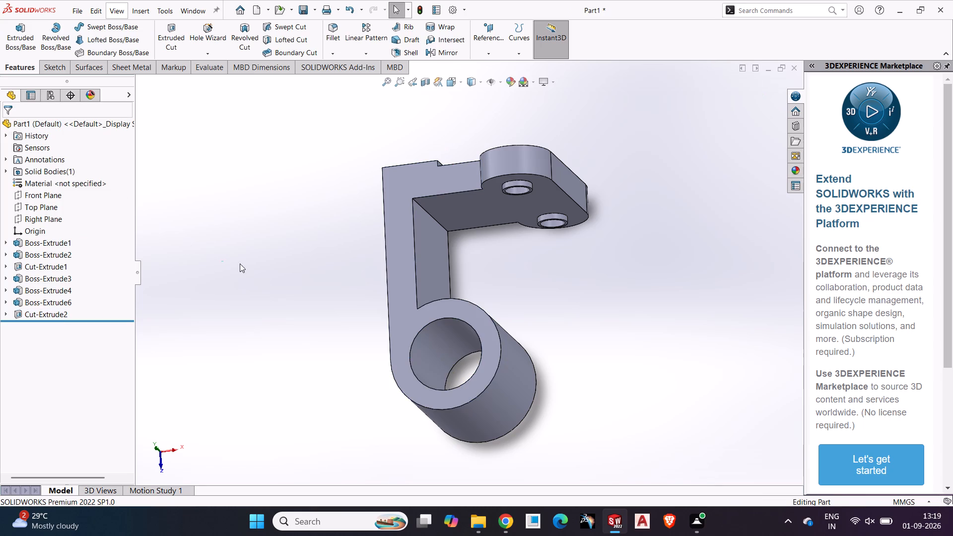
Start a sketch on the Top Plane and convert the wall's long outer edge into it.
middle_click_drag(240, 264, 201, 236)
middle_click_drag(238, 298, 188, 246)
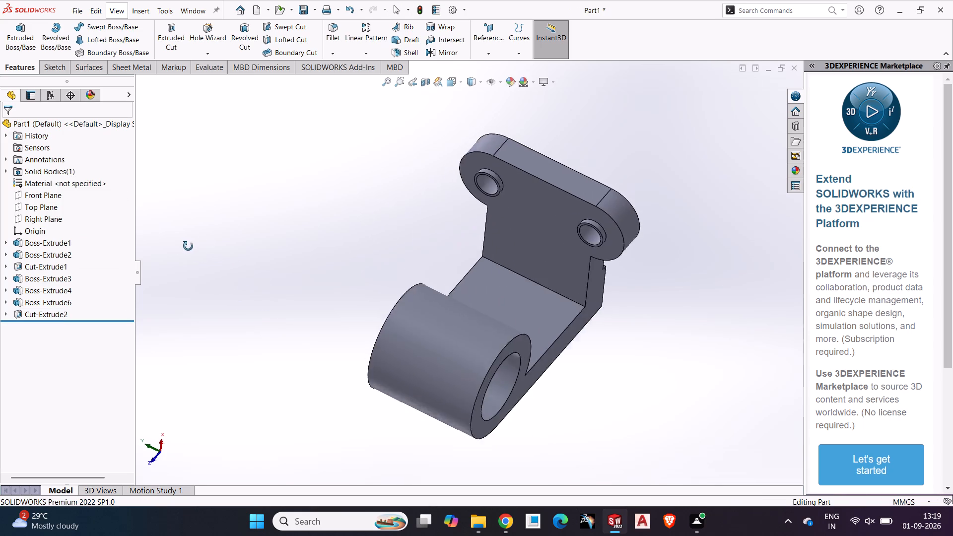
middle_click_drag(188, 246, 220, 194)
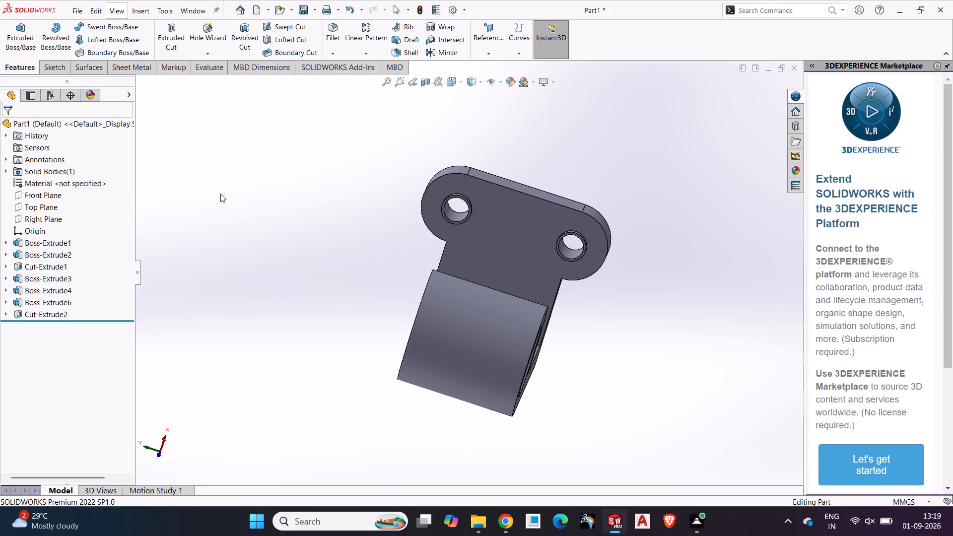
middle_click_drag(265, 288, 302, 69)
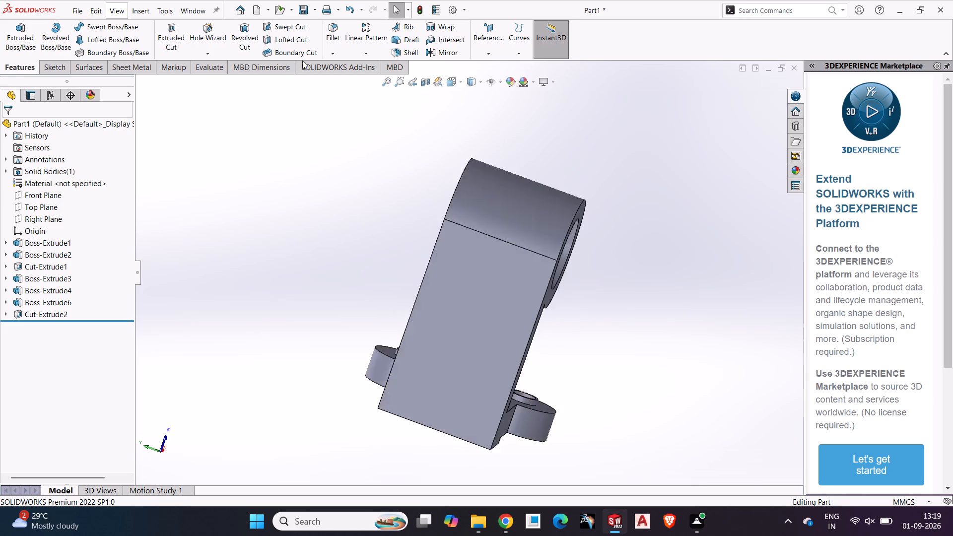
left_click(414, 300)
left_click(482, 323)
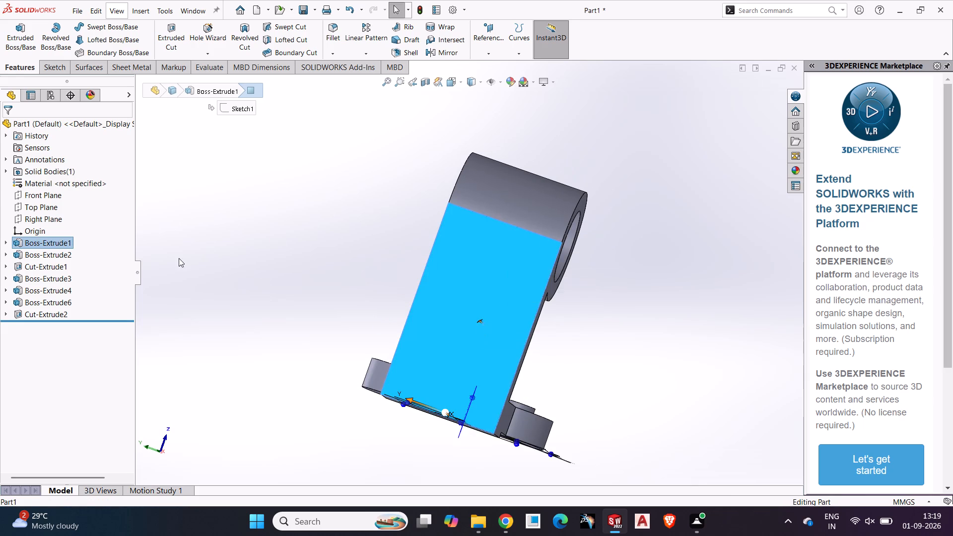
left_click(191, 254)
left_click(48, 203)
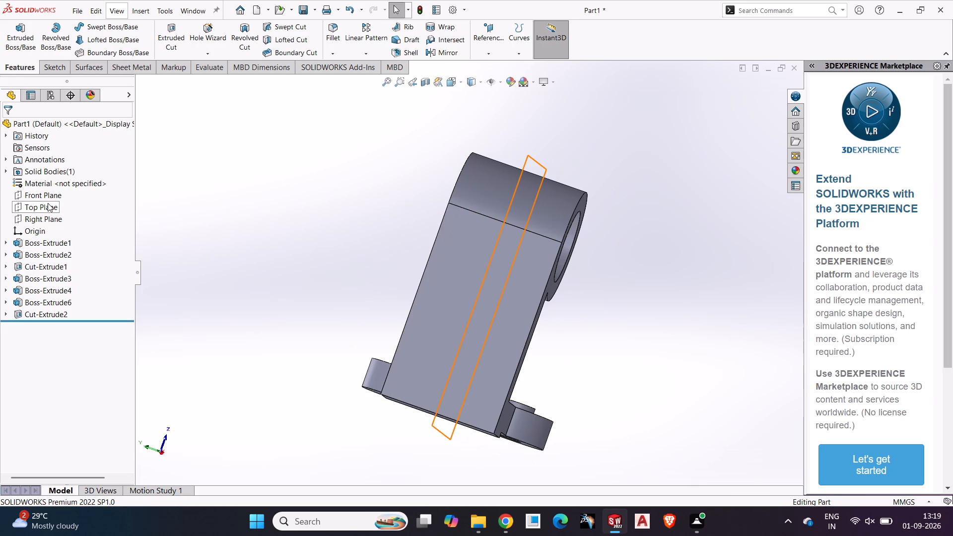
left_click(62, 71)
left_click(18, 37)
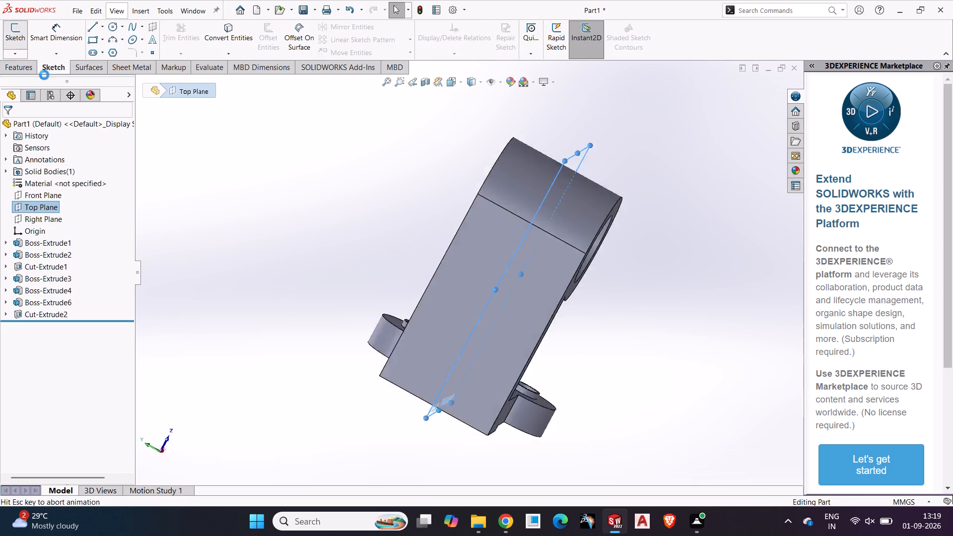
left_click(179, 218)
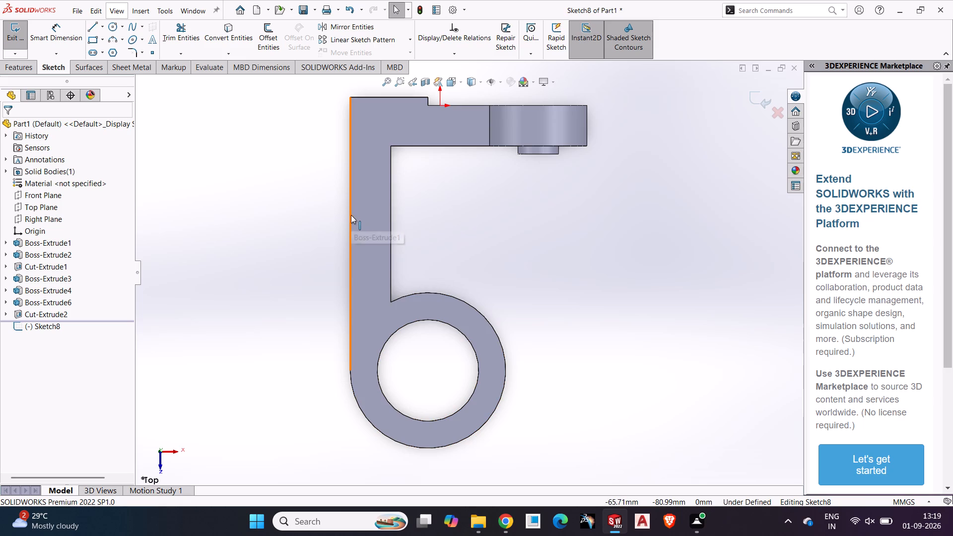
left_click(351, 215)
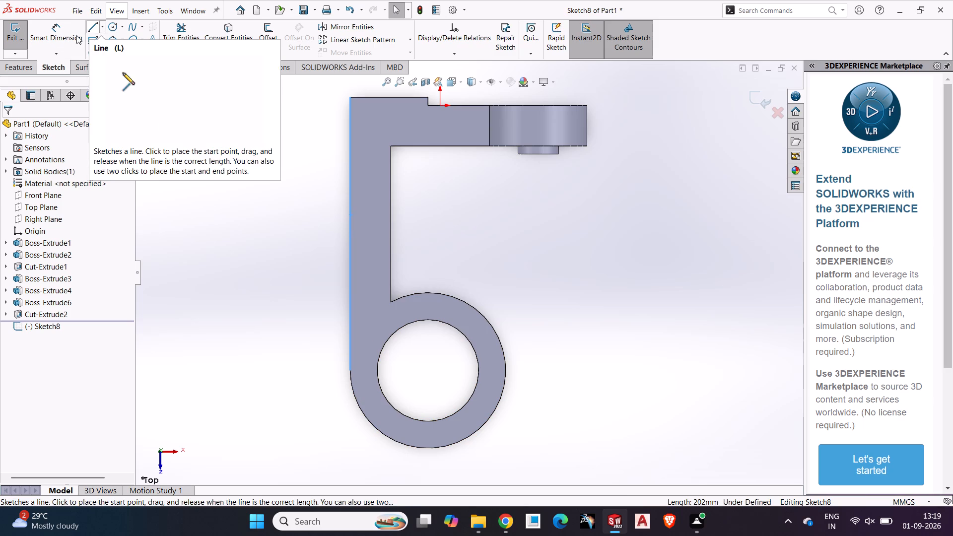
left_click(231, 33)
left_click(210, 183)
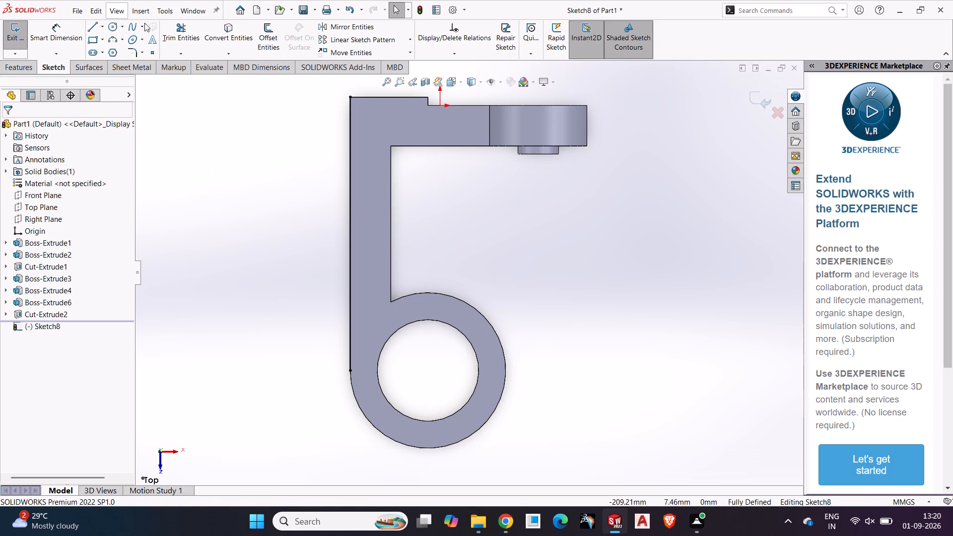
Draw a horizontal line about 109 mm long outward from the converted edge's end beside the cylinder.
left_click(90, 30)
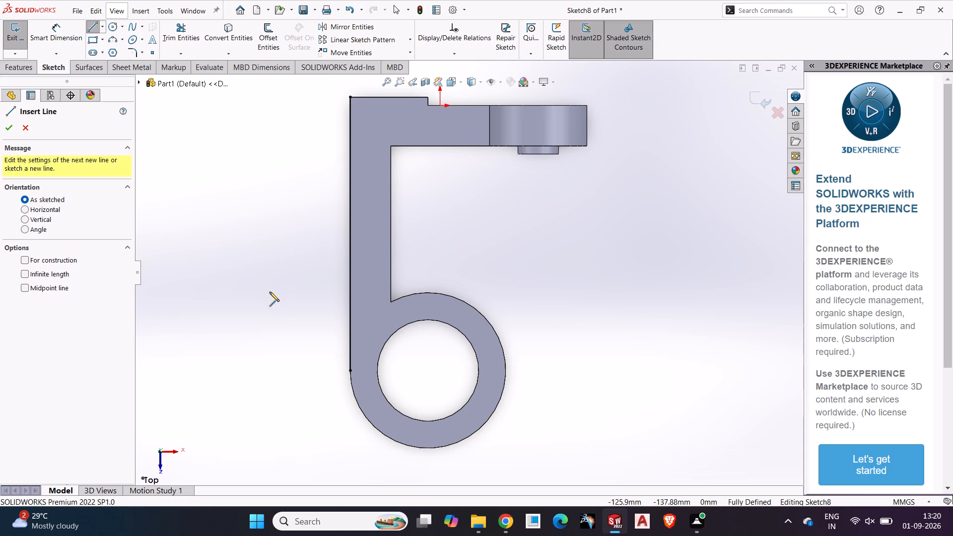
left_click(350, 371)
left_click(203, 369)
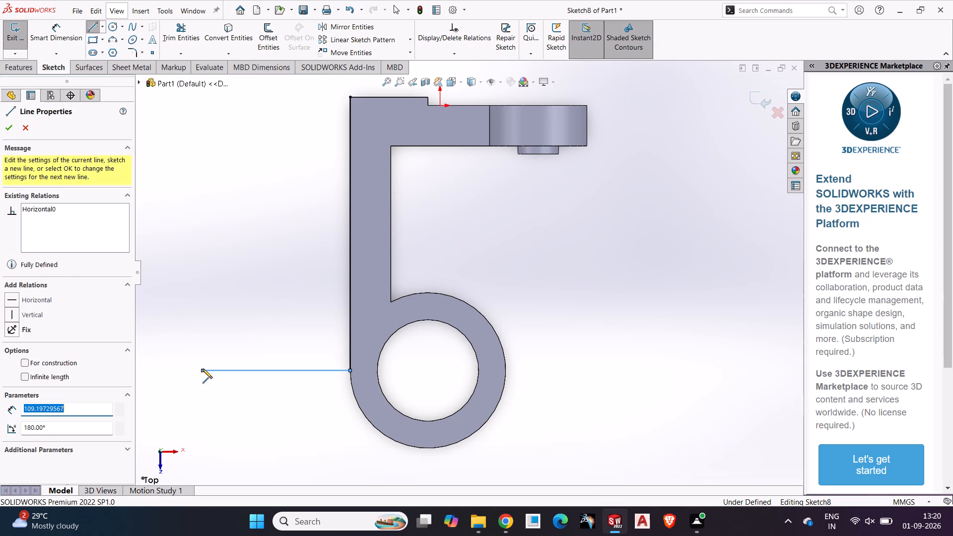
key("Escape")
scroll(293, 362, "up", 1)
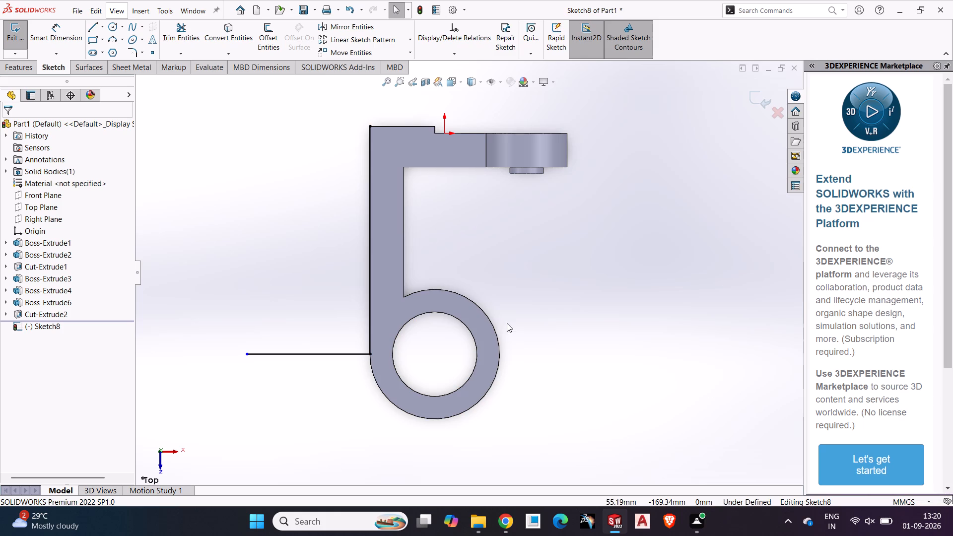
Sketch a circle of about 30 mm radius outside the wall, between the horizontal line and the plate end.
left_click(111, 27)
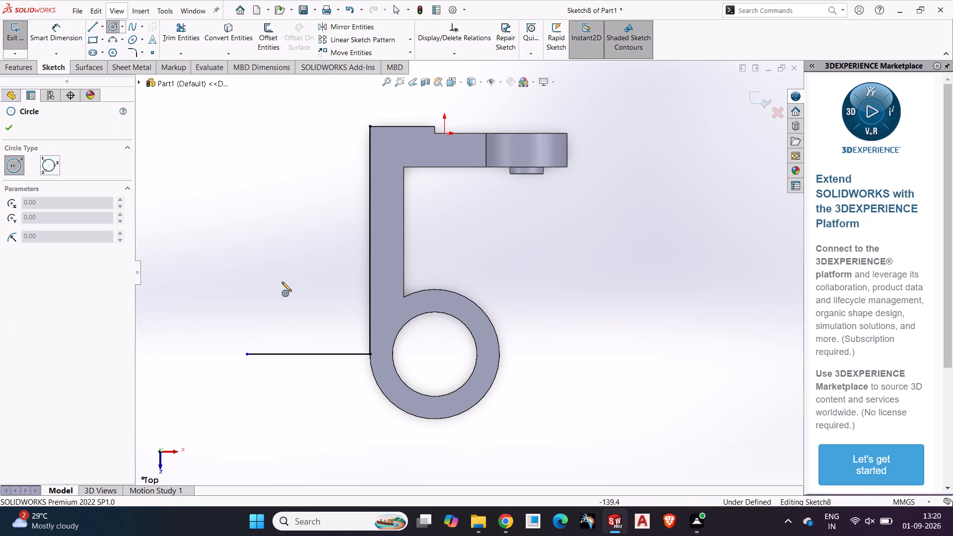
left_click(294, 266)
left_click(296, 300)
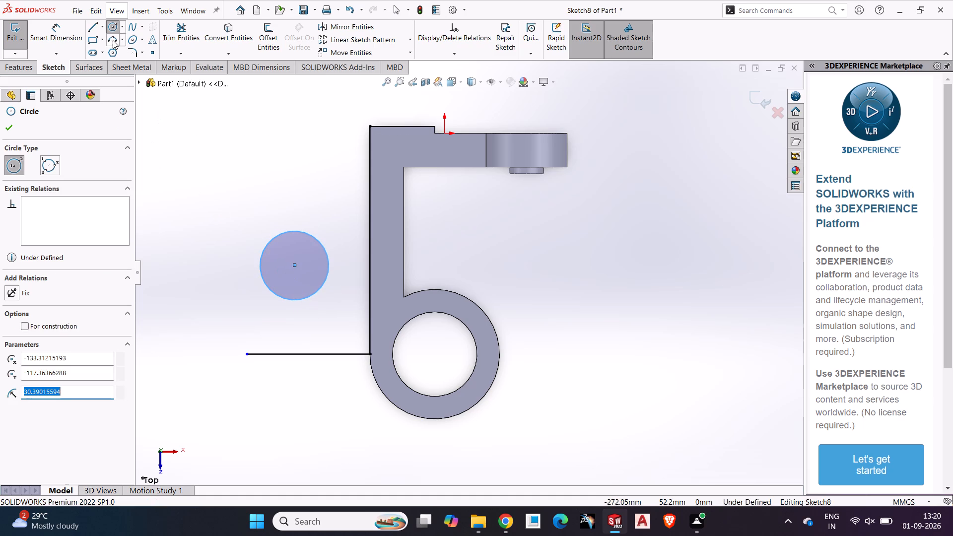
Dimension the vertical distance from the circle's centre to the horizontal line to 75 mm.
left_click(50, 30)
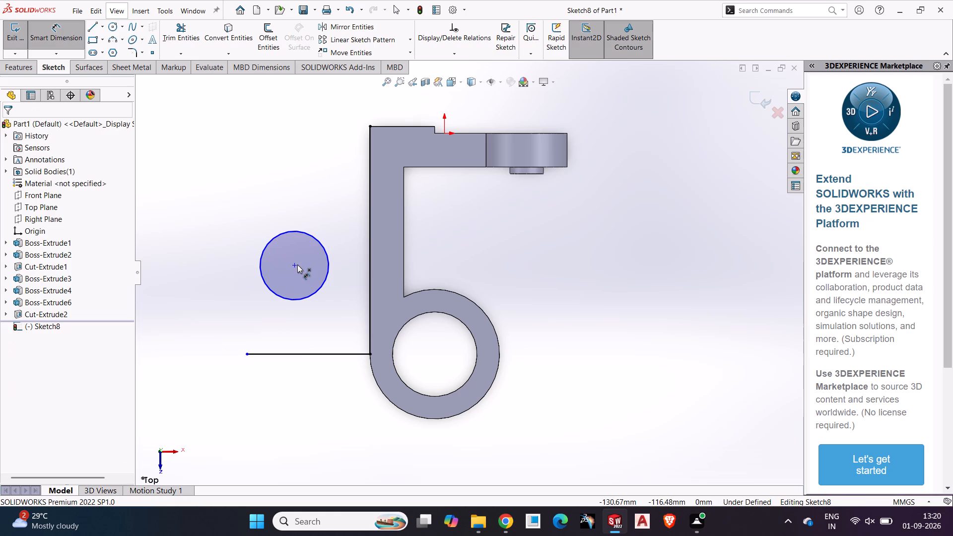
left_click(297, 265)
left_click(294, 355)
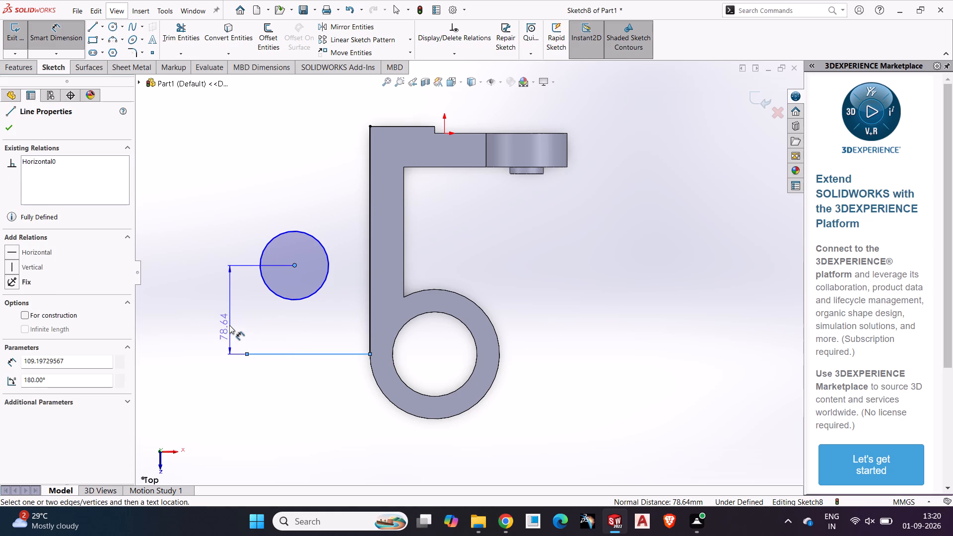
left_click(228, 322)
key("4")
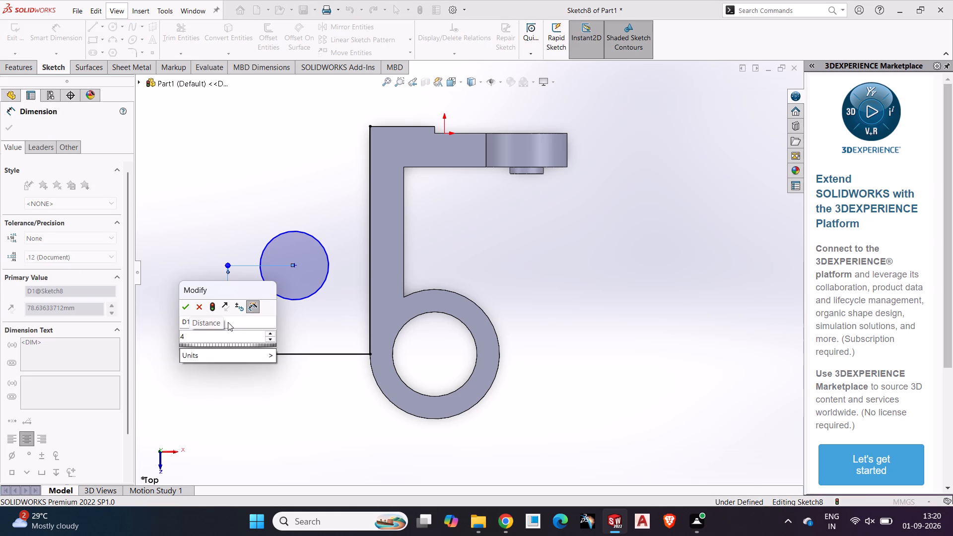
key("BackSpace")
type("75")
key("Return")
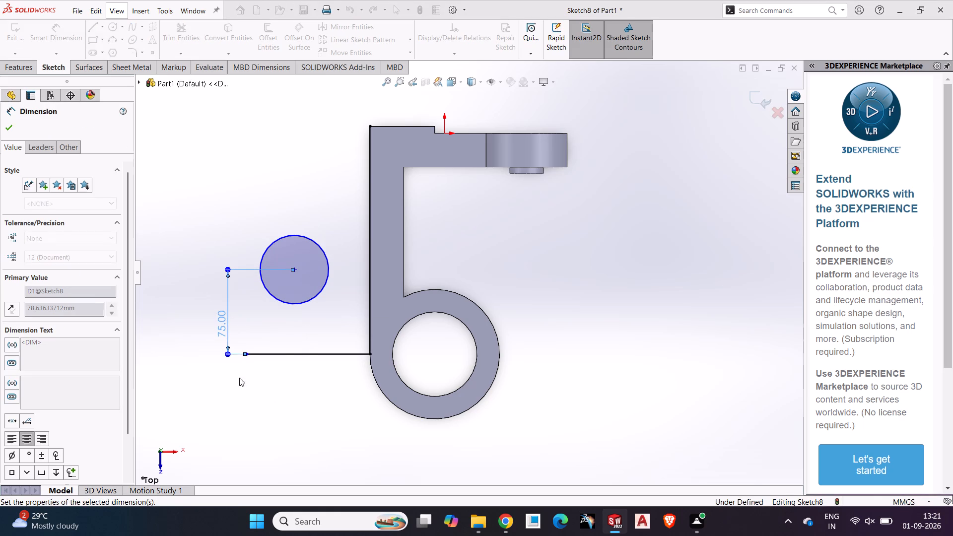
left_click(239, 398)
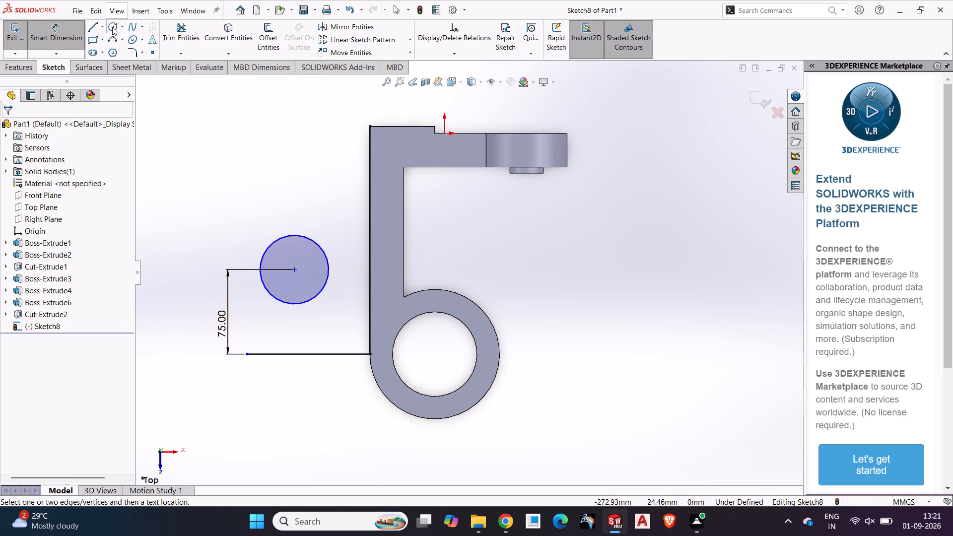
Delete the 75 mm vertical dimension between the outer circle's centre and the horizontal line.
left_click(222, 319)
key("Delete")
left_click(236, 340)
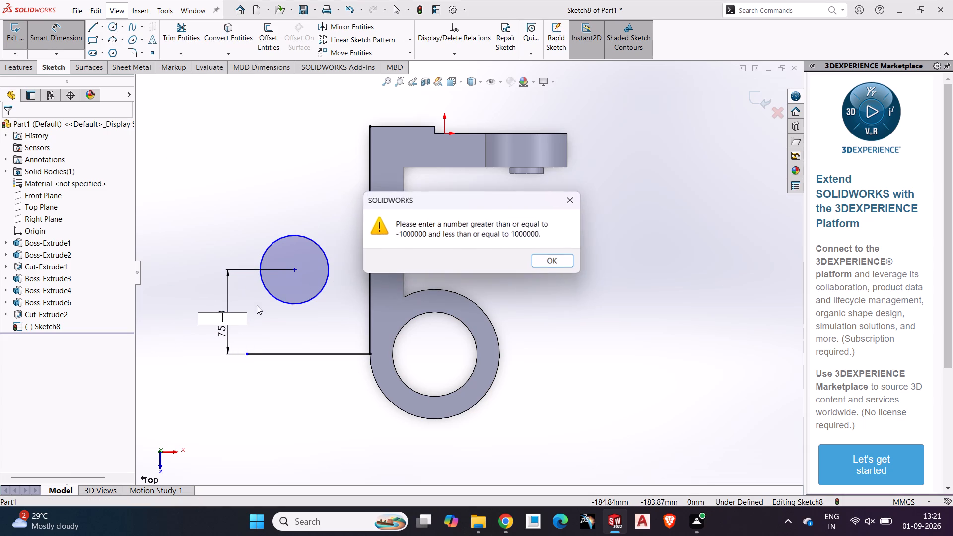
left_click(547, 259)
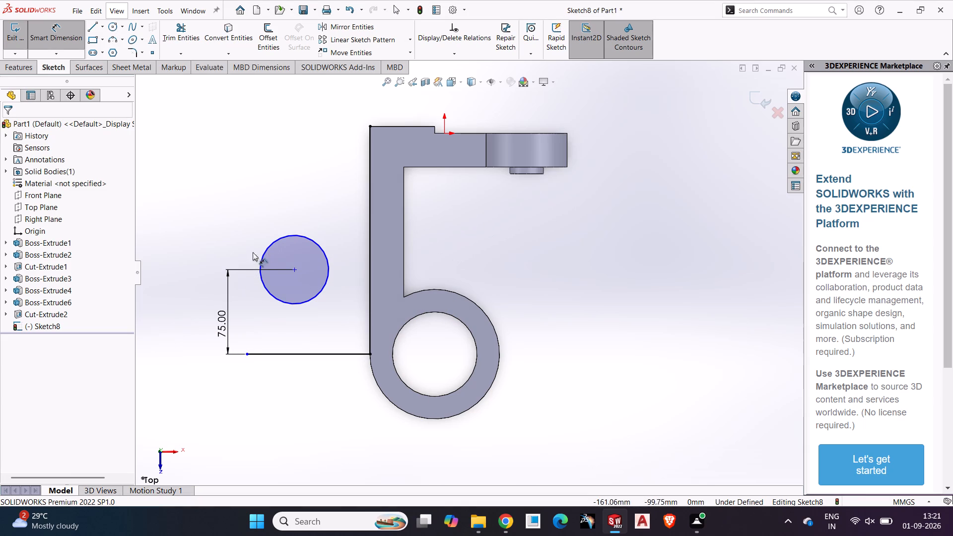
key("Escape")
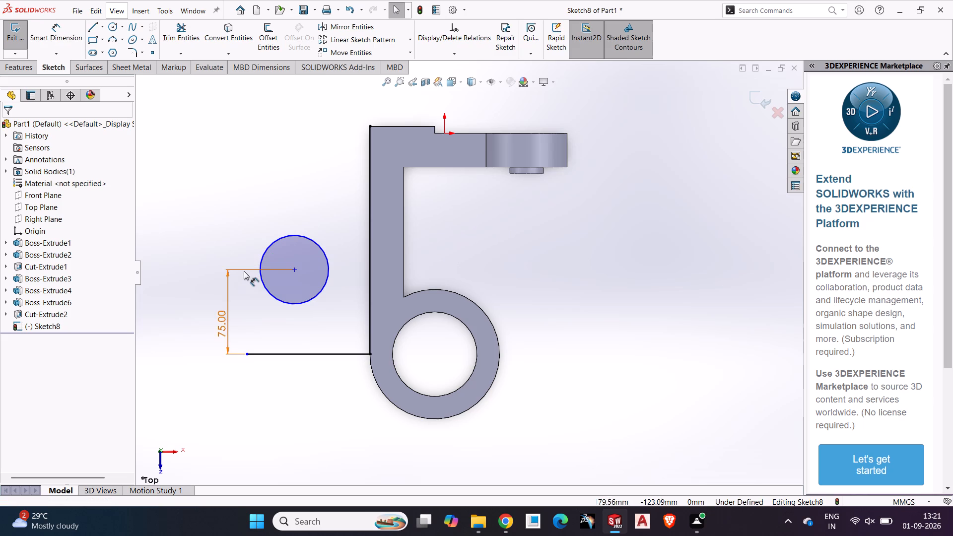
left_click(244, 271)
key("Delete")
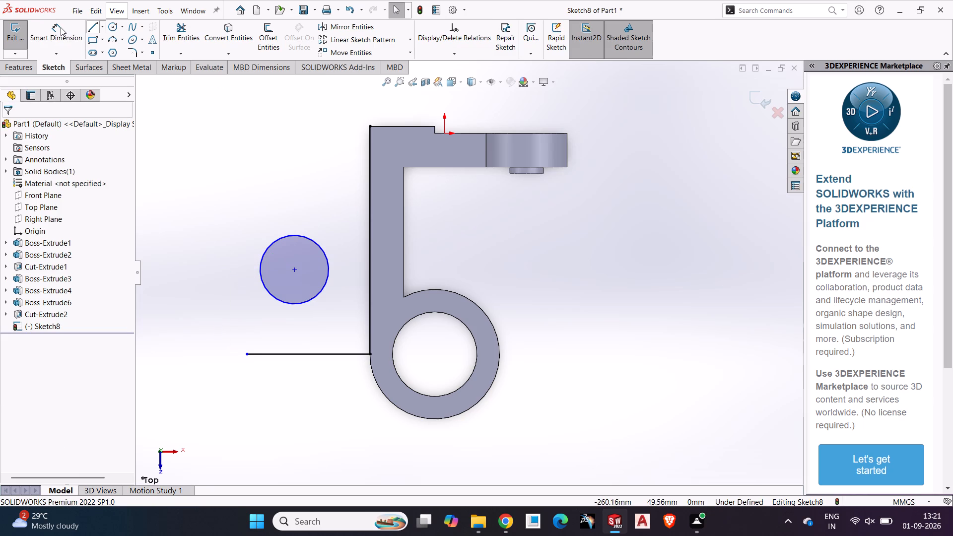
Dimension the vertical distance from the outer circle's centre to the wall's outer corner at the plate end to 75 mm.
left_click(61, 27)
left_click(293, 268)
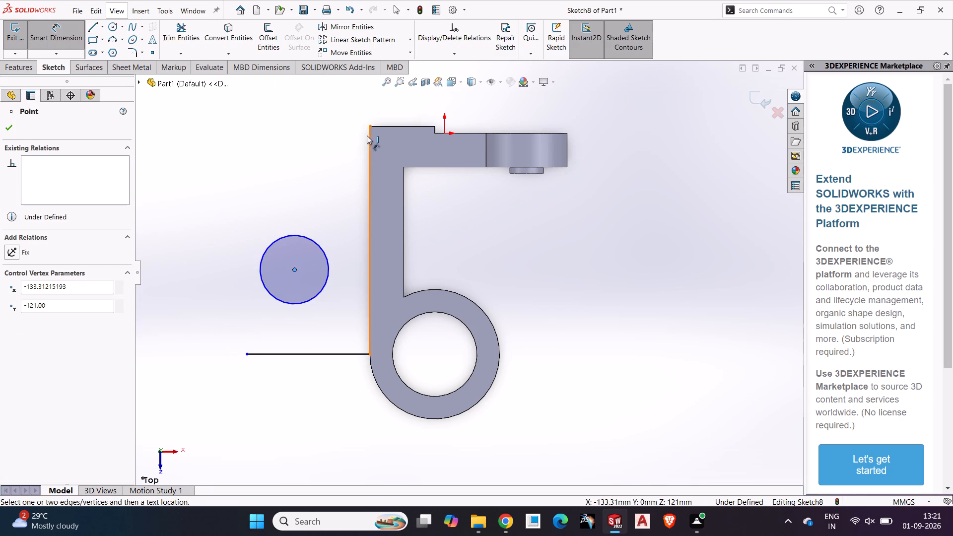
left_click(371, 126)
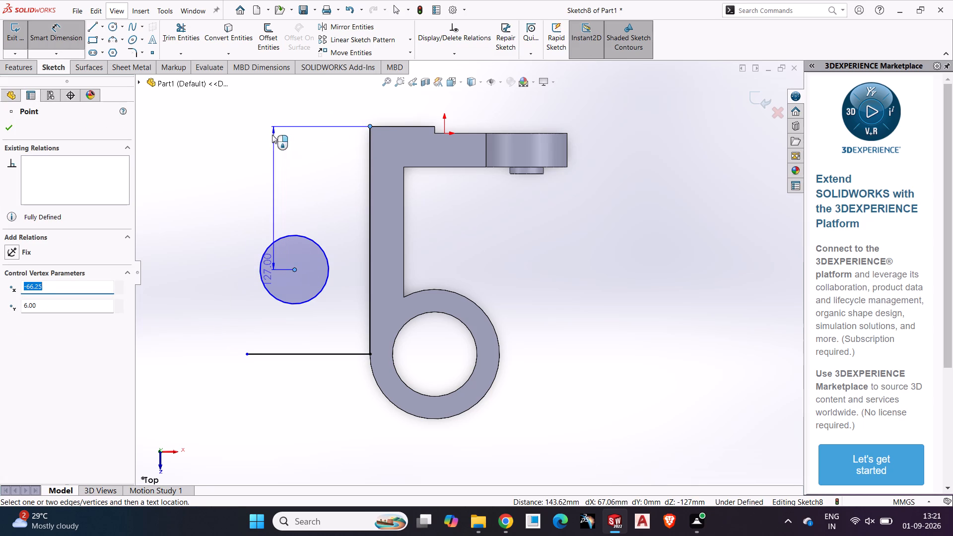
left_click(232, 139)
type("75")
key("Return")
left_click(232, 296)
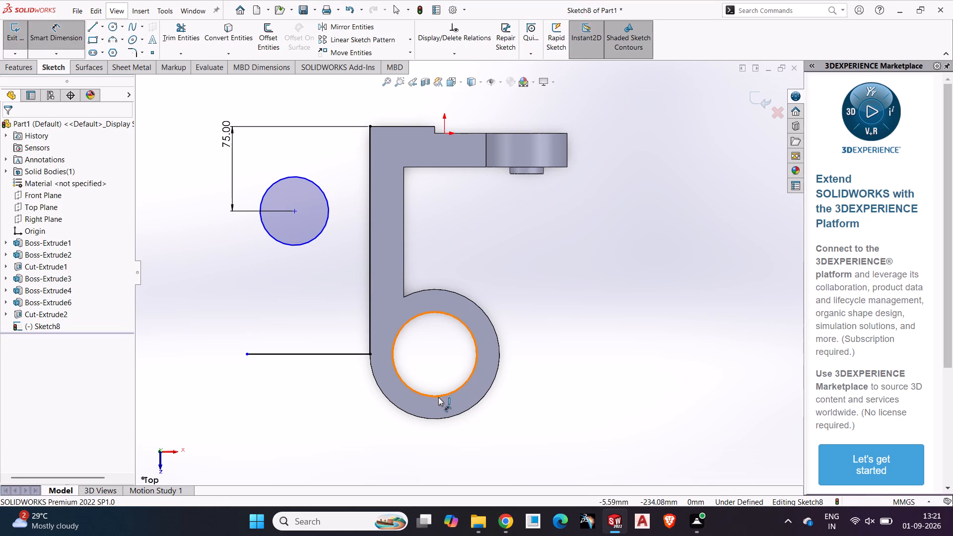
Draw a horizontal centerline about 161 mm long from the converted edge's end through the cylinder's centre.
left_click(294, 211)
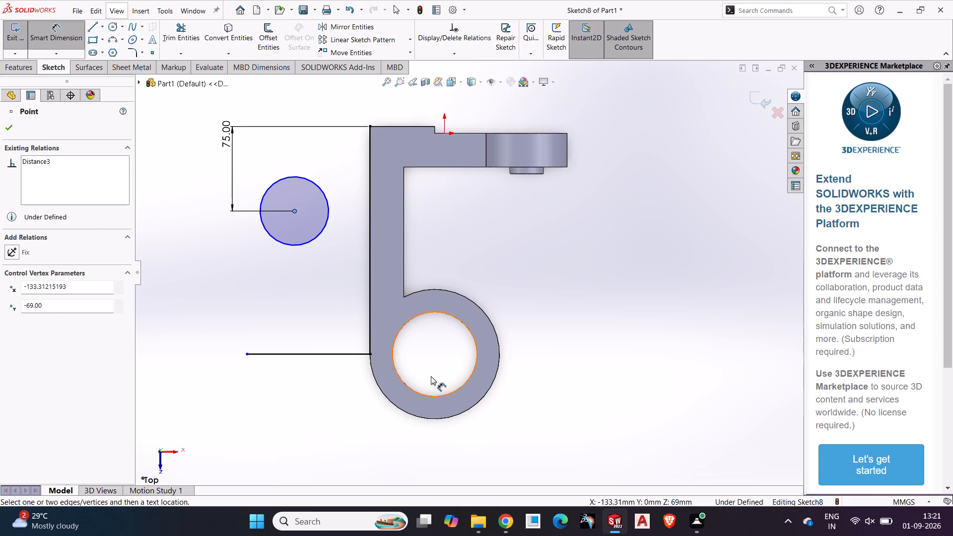
key("Escape")
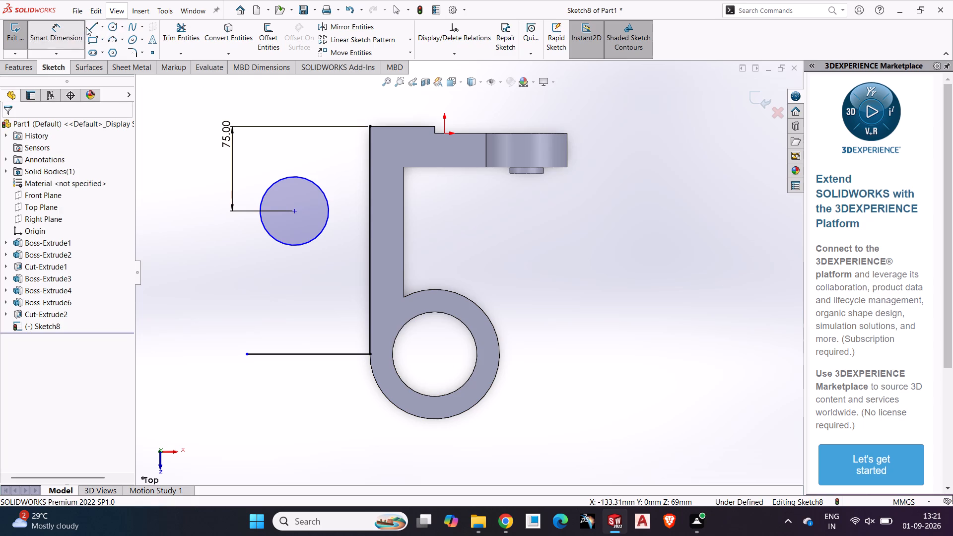
left_click(103, 29)
left_click(110, 50)
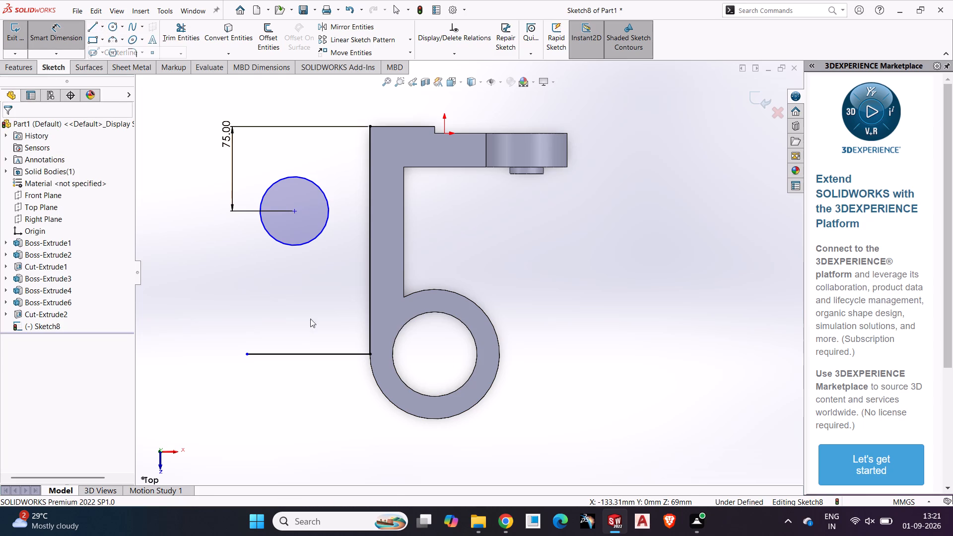
left_click(371, 355)
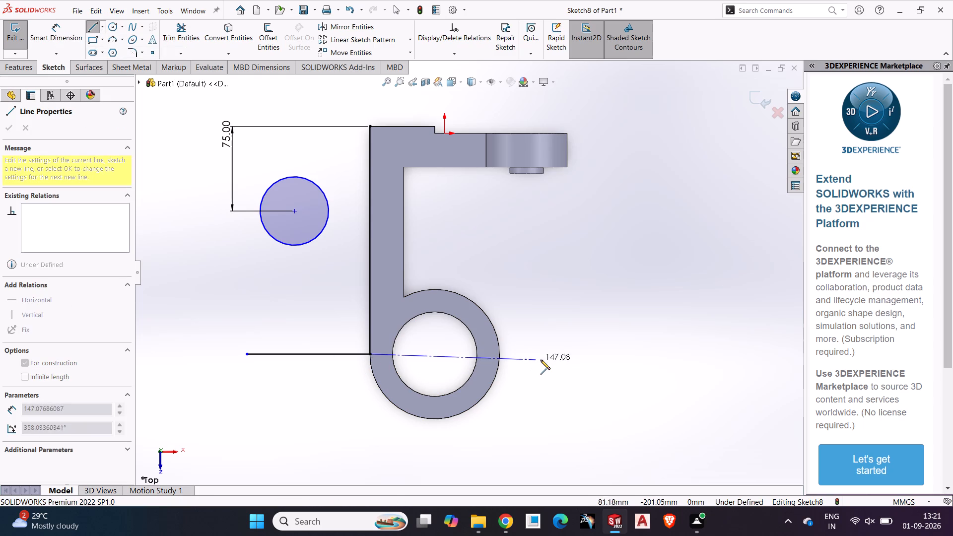
left_click(551, 356)
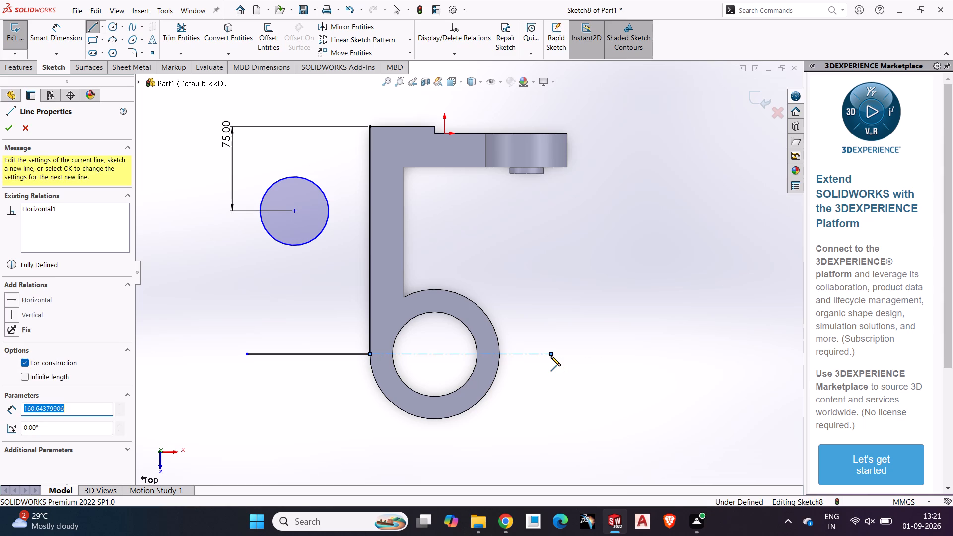
key("Escape")
left_click(69, 39)
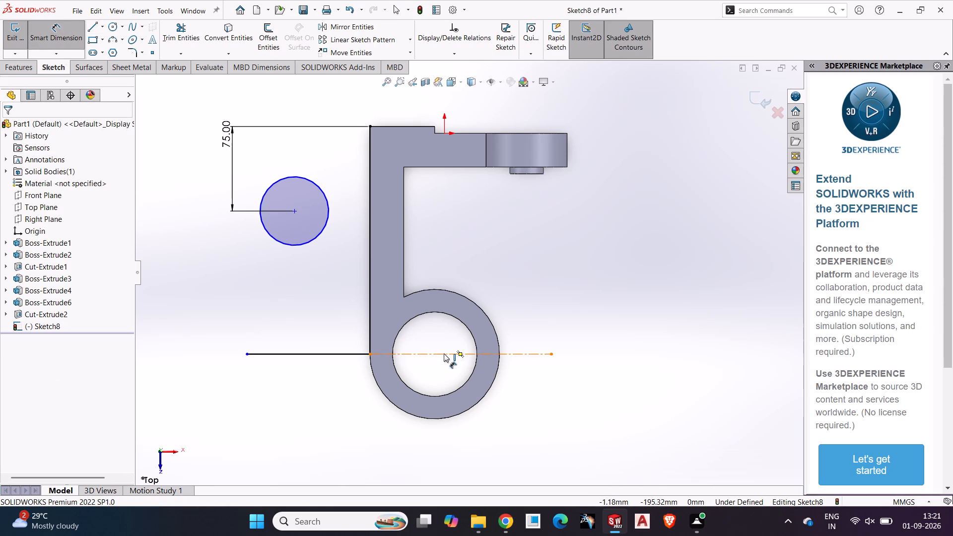
key("Escape")
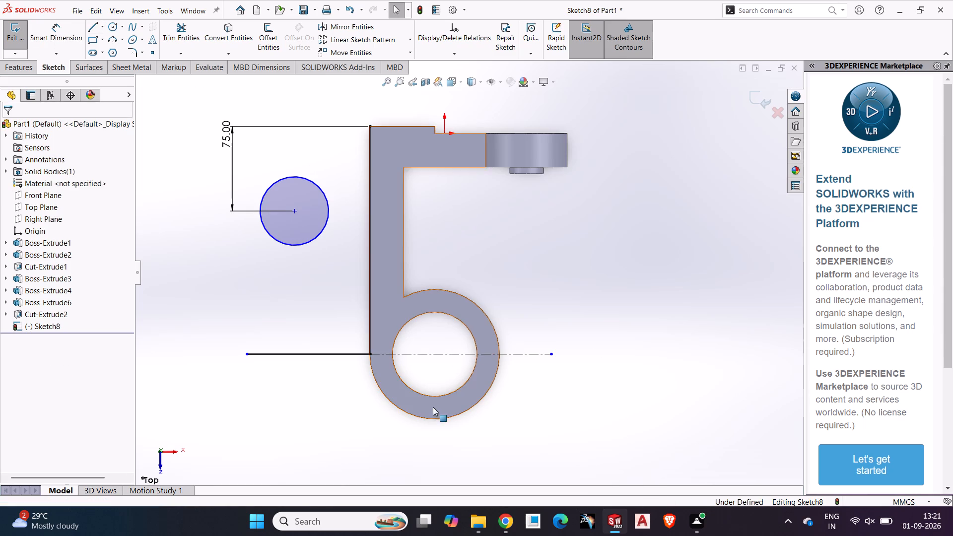
Sketch a circle of about 18 mm radius on the centerline at the cylinder's centre.
left_click(114, 28)
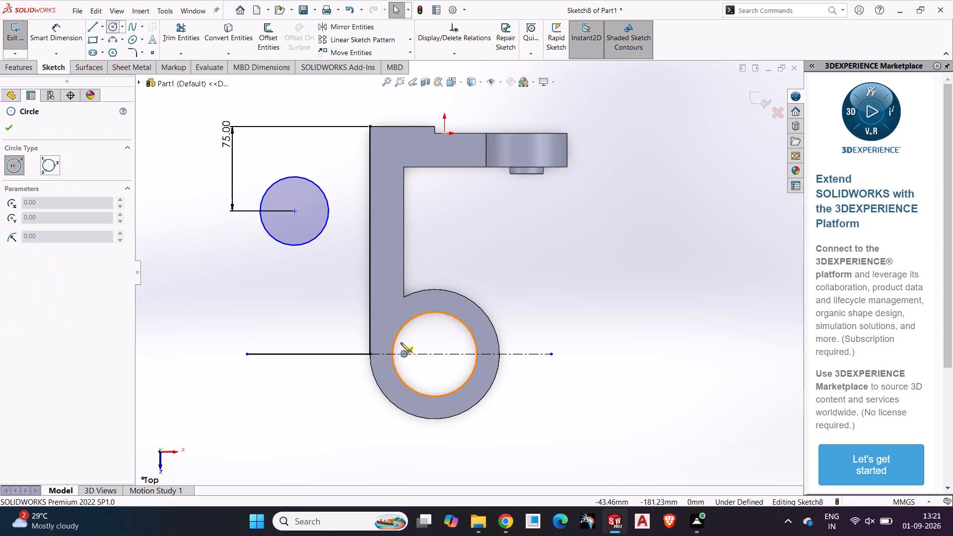
left_click(432, 354)
left_click(436, 375)
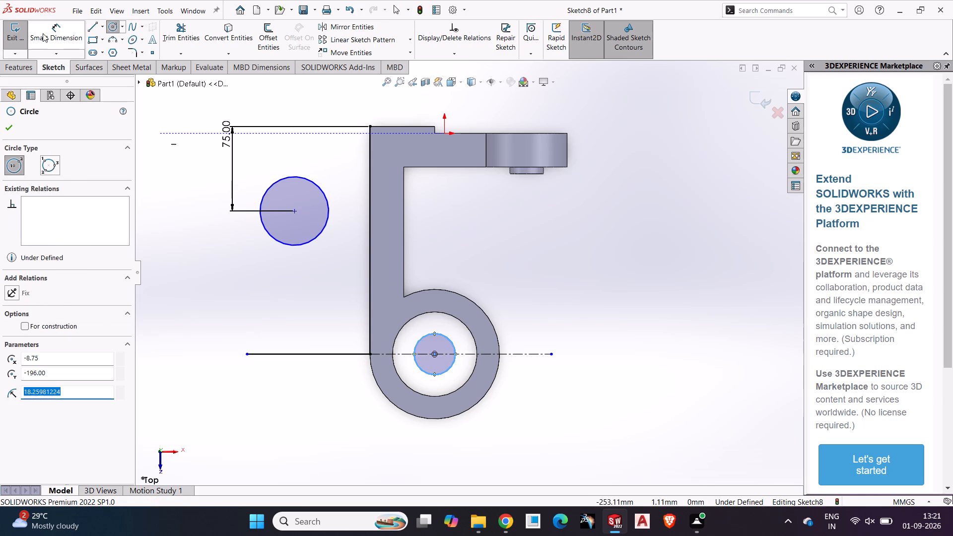
Dimension the horizontal distance between the small circle's centre and the outer circle's centre to 110 mm.
left_click(48, 30)
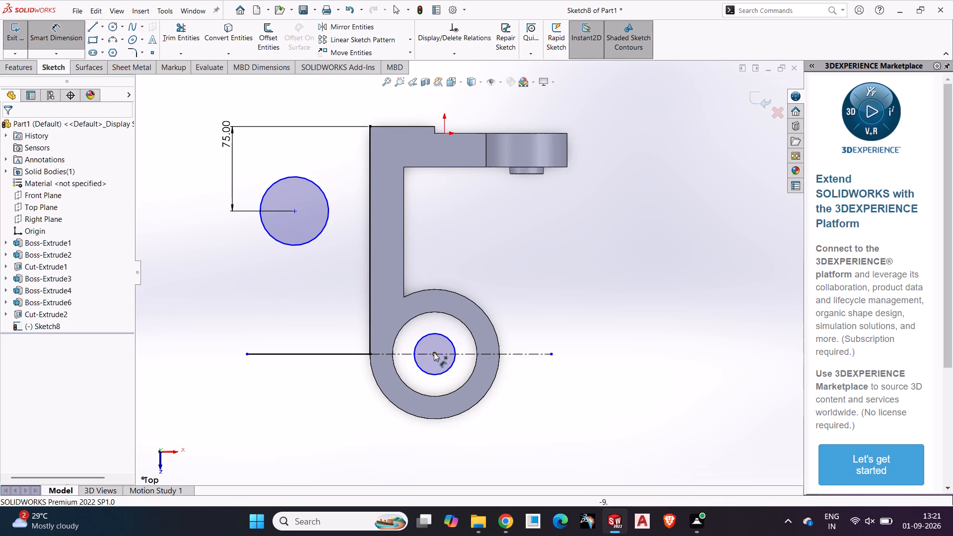
left_click(435, 352)
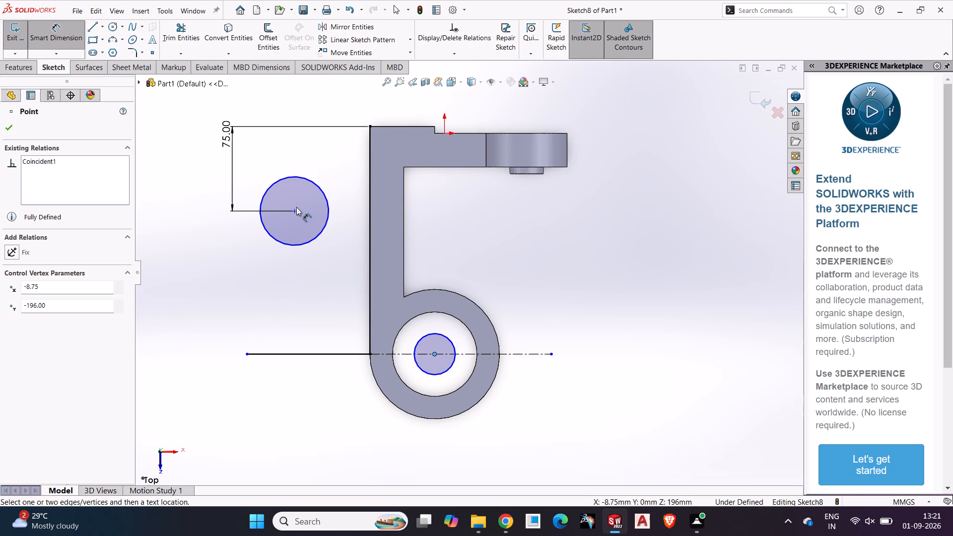
left_click(294, 210)
left_click(338, 436)
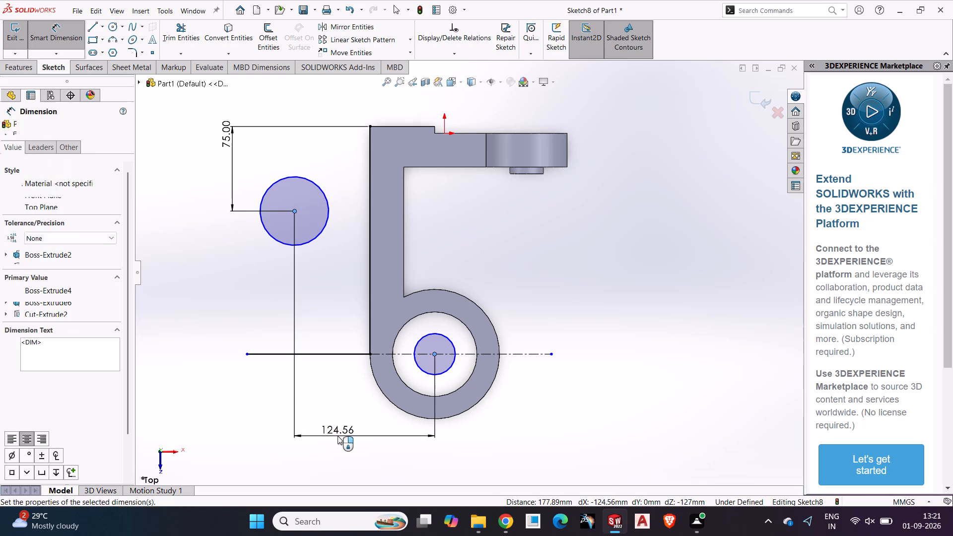
type("11")
key("0")
key("Return")
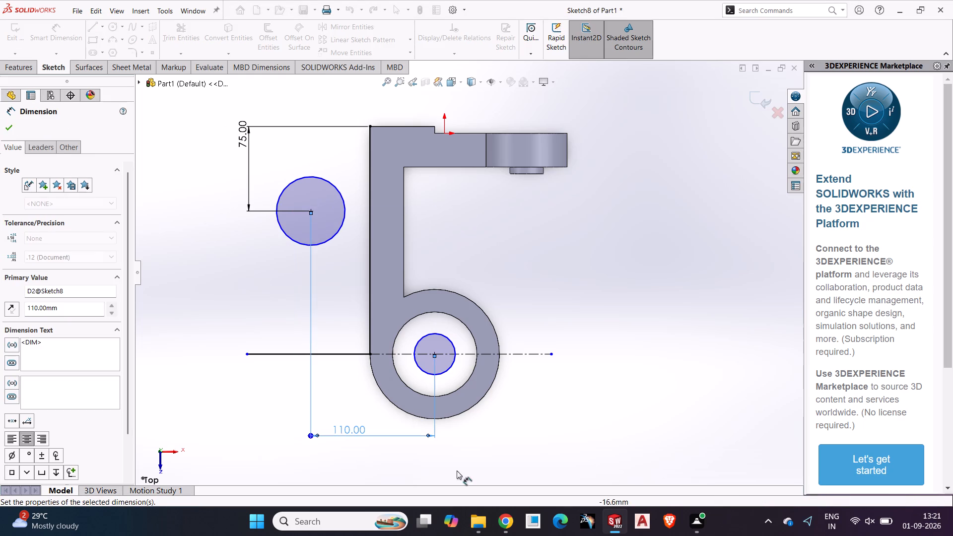
left_click(493, 464)
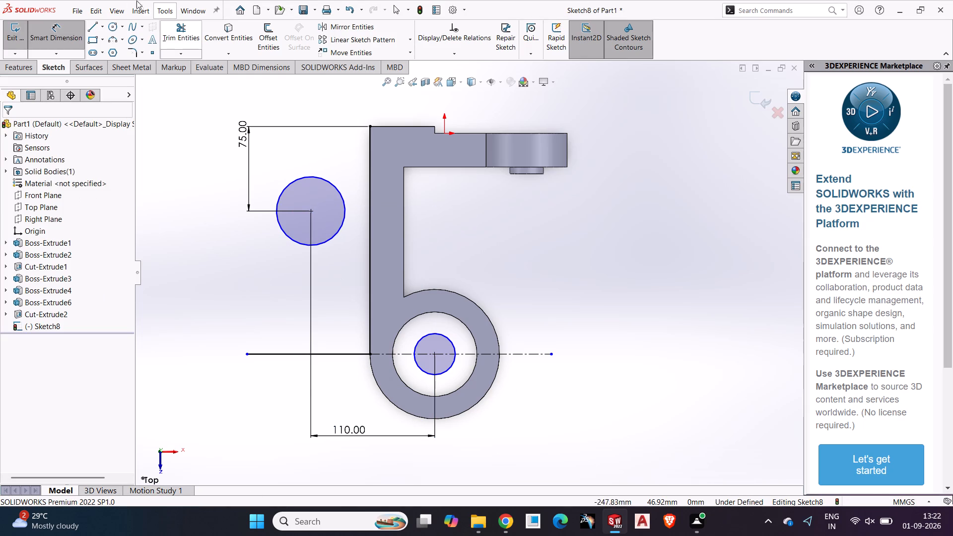
Trim away the small circle inside the bore and the solid horizontal line outside the wall.
left_click(175, 33)
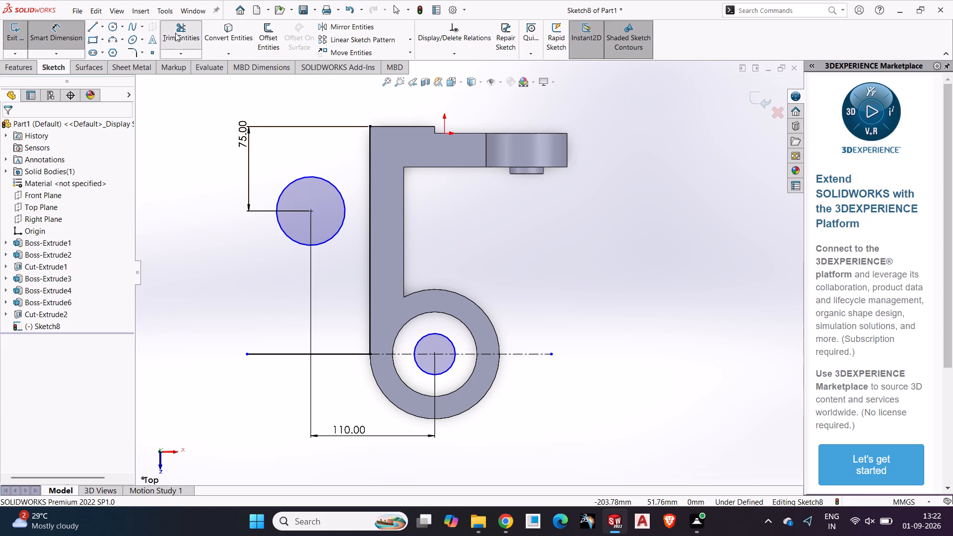
left_click(450, 364)
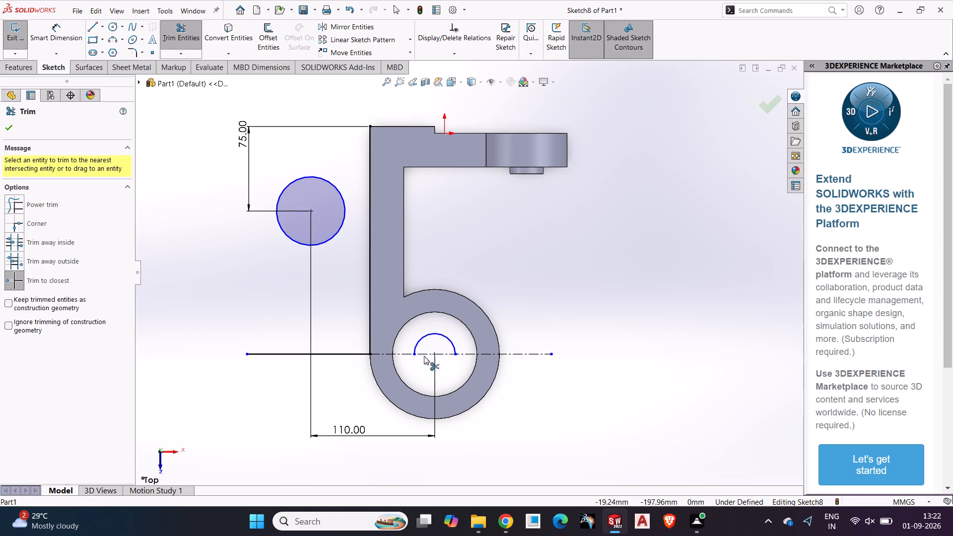
left_click(450, 339)
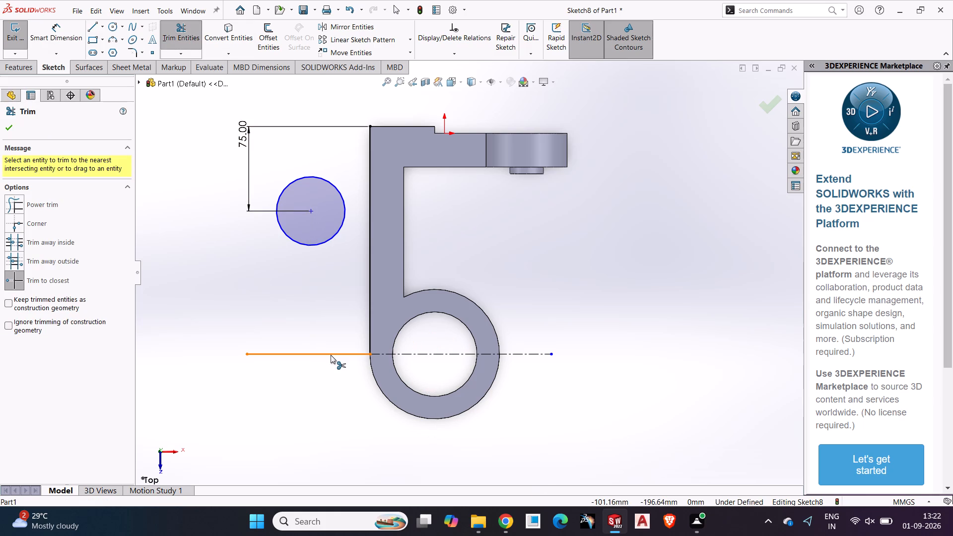
left_click(331, 355)
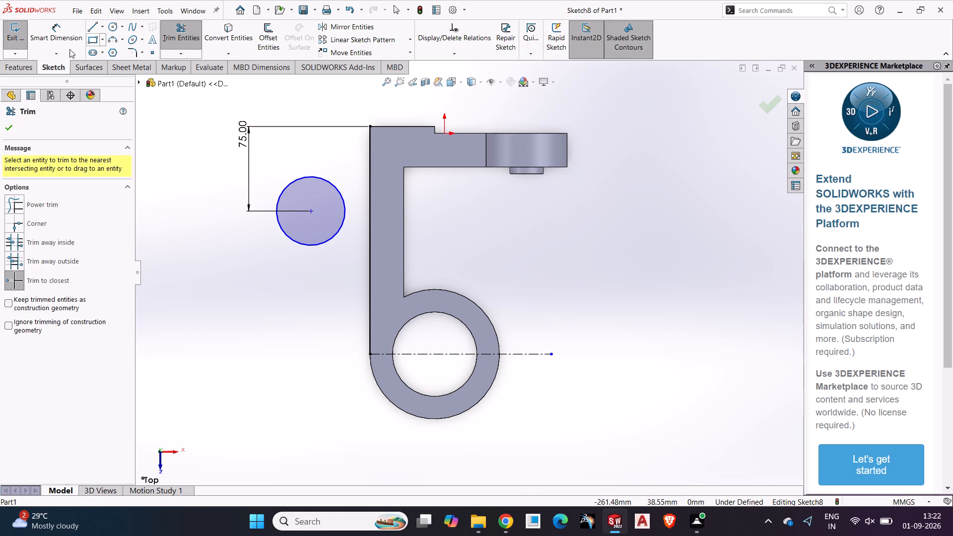
Draw a slanted line about 109 mm long from the wall's outer corner at the plate end, passing outside the circle.
left_click(97, 26)
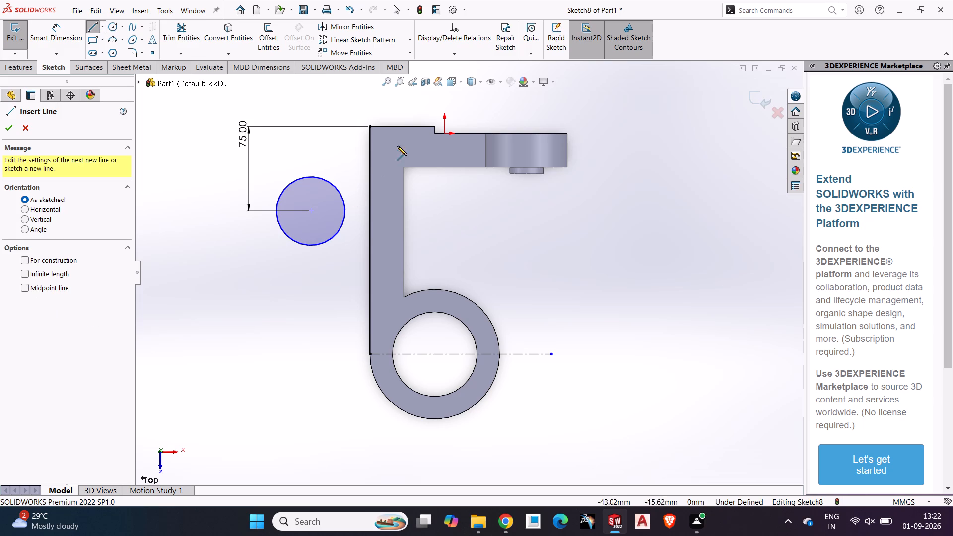
left_click(369, 126)
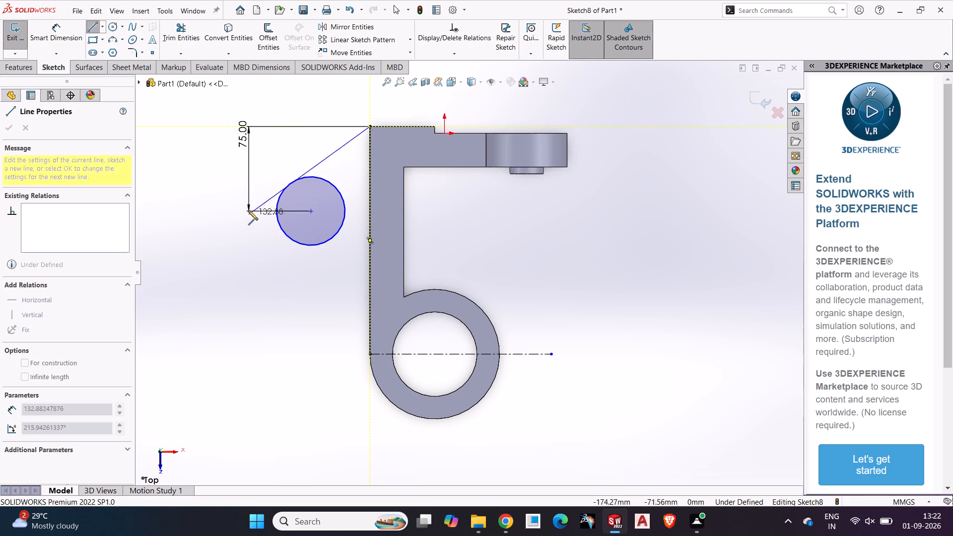
left_click(265, 190)
key("Escape")
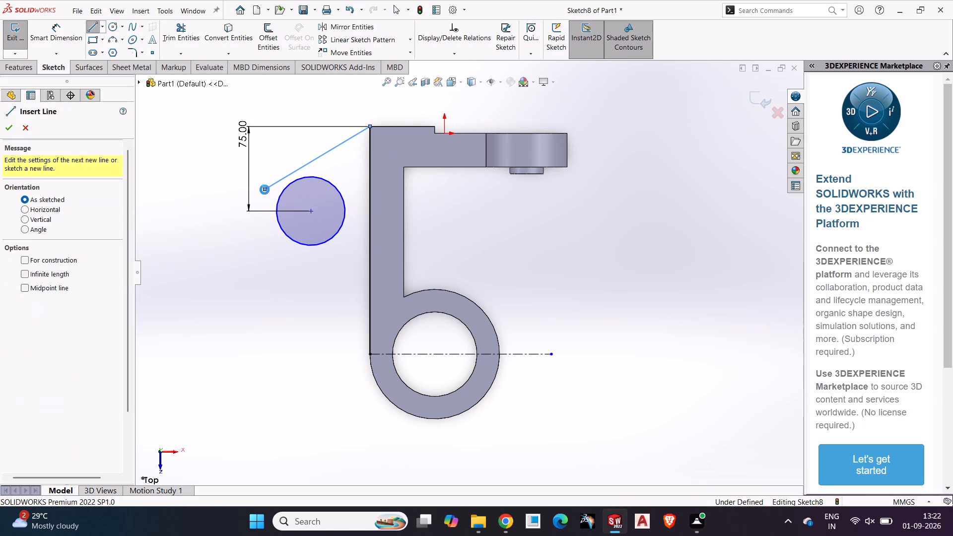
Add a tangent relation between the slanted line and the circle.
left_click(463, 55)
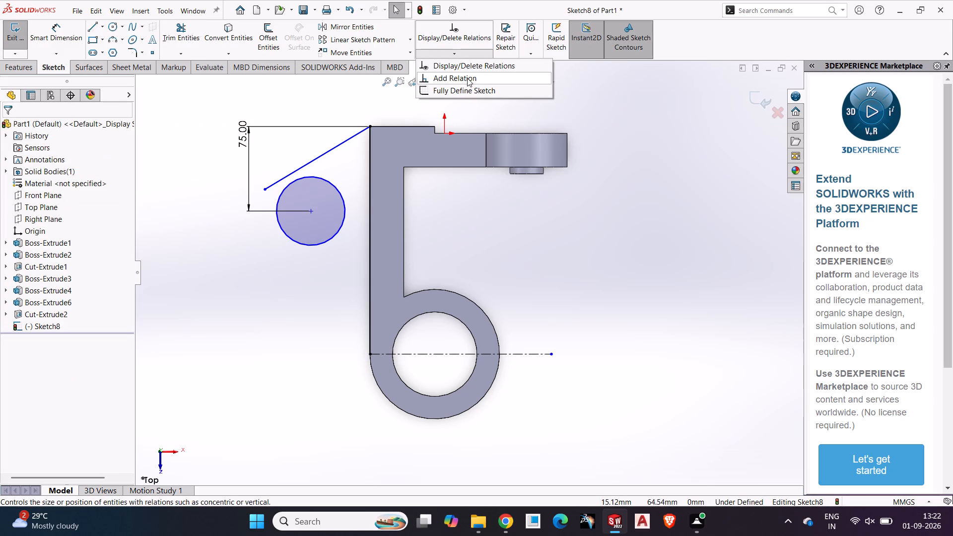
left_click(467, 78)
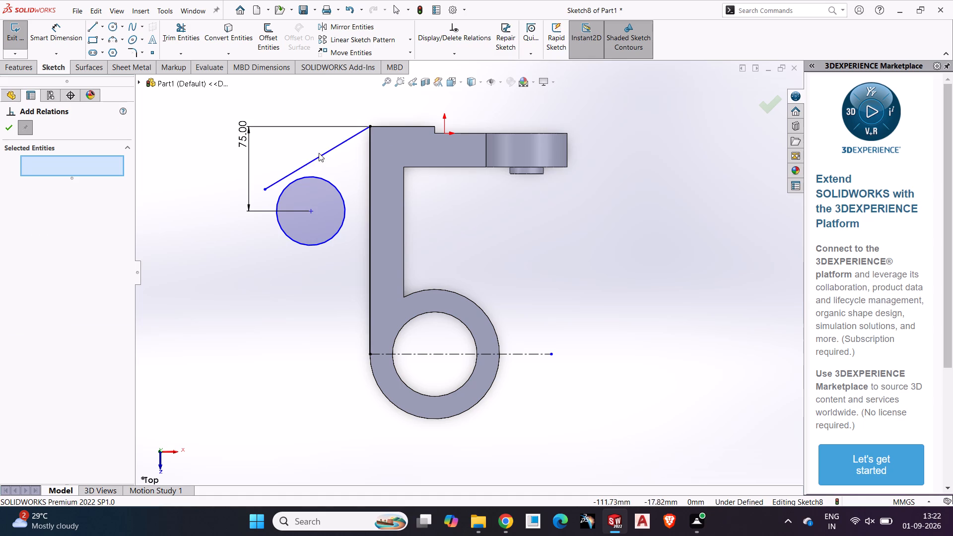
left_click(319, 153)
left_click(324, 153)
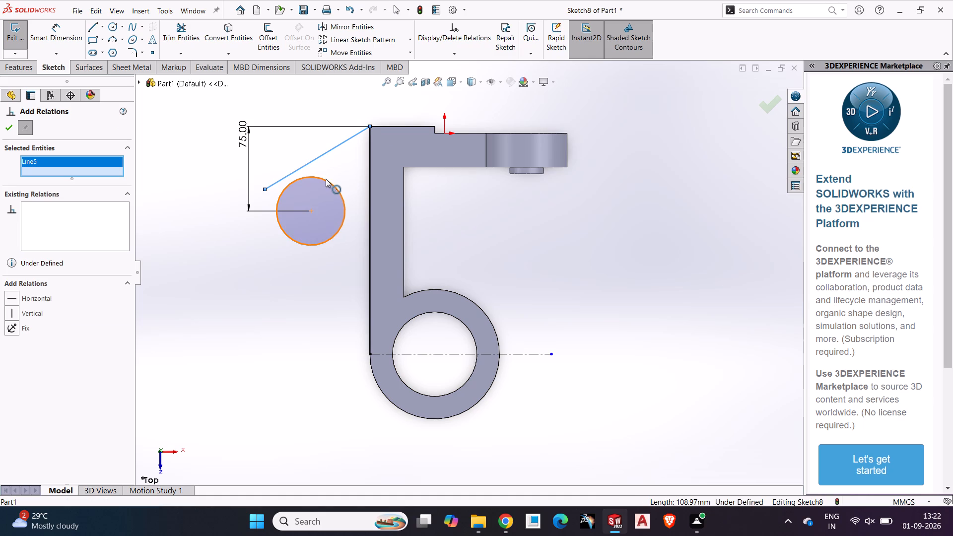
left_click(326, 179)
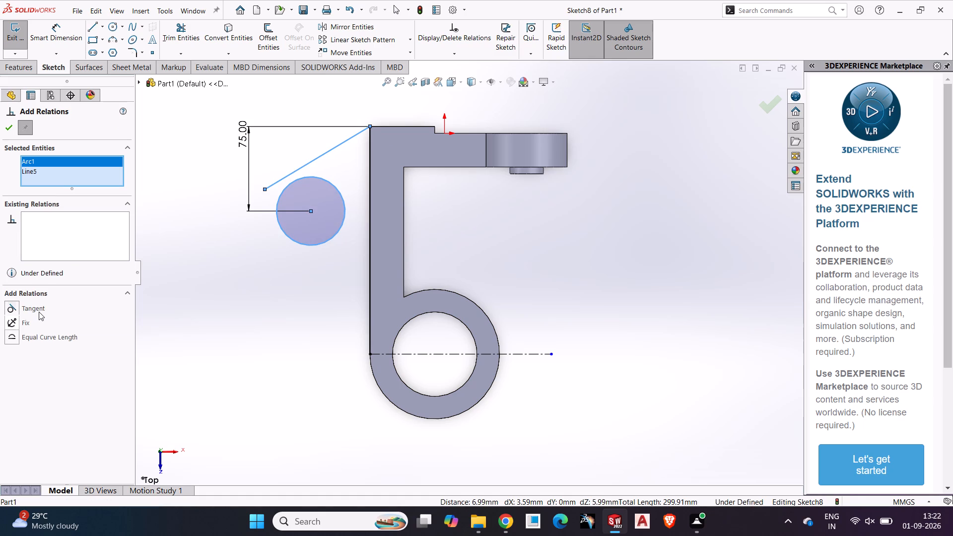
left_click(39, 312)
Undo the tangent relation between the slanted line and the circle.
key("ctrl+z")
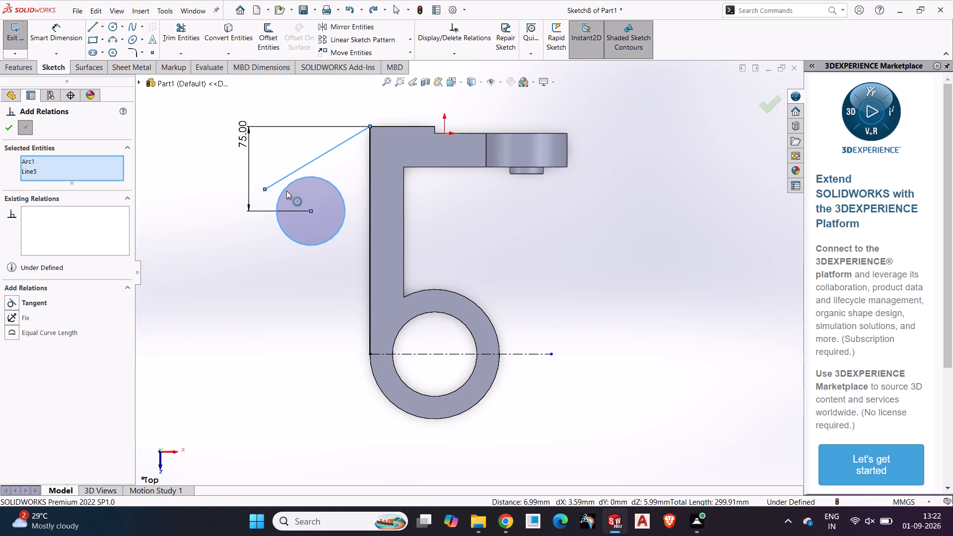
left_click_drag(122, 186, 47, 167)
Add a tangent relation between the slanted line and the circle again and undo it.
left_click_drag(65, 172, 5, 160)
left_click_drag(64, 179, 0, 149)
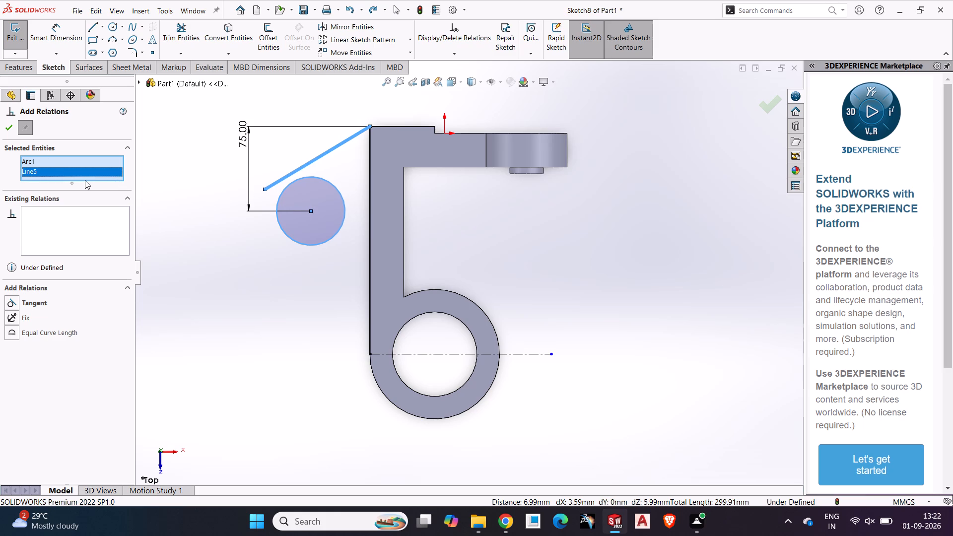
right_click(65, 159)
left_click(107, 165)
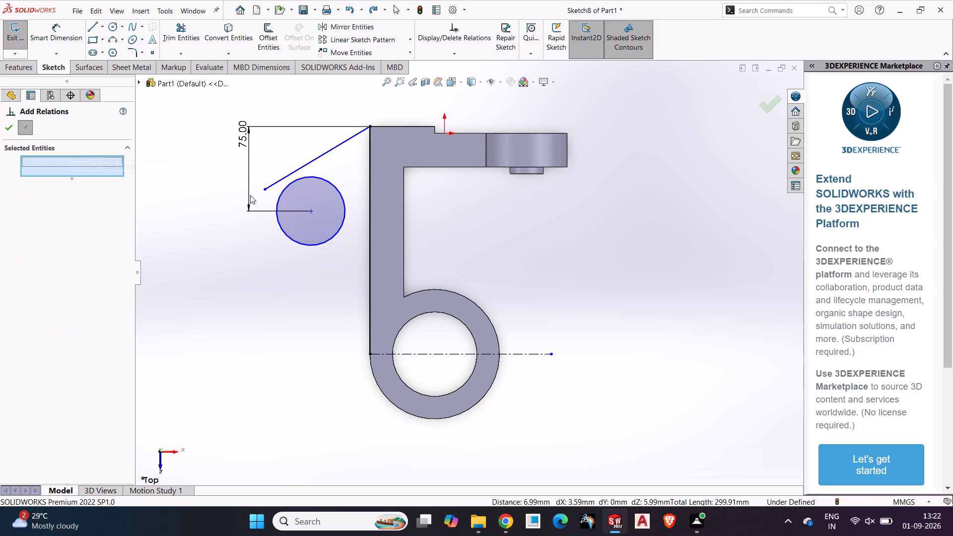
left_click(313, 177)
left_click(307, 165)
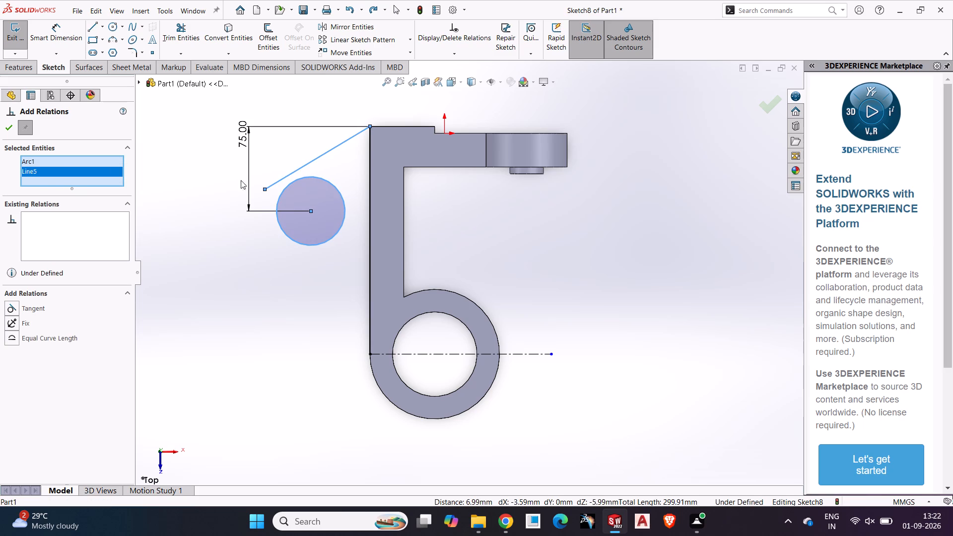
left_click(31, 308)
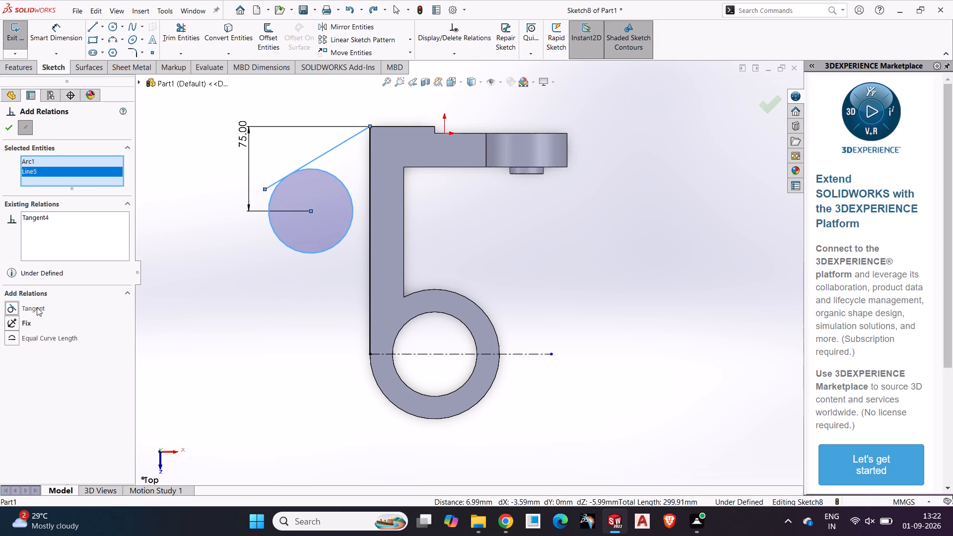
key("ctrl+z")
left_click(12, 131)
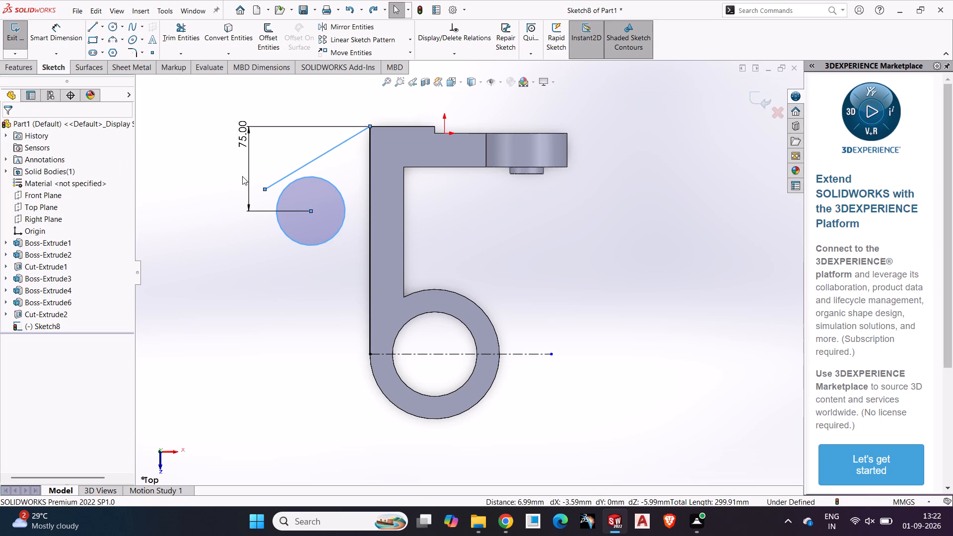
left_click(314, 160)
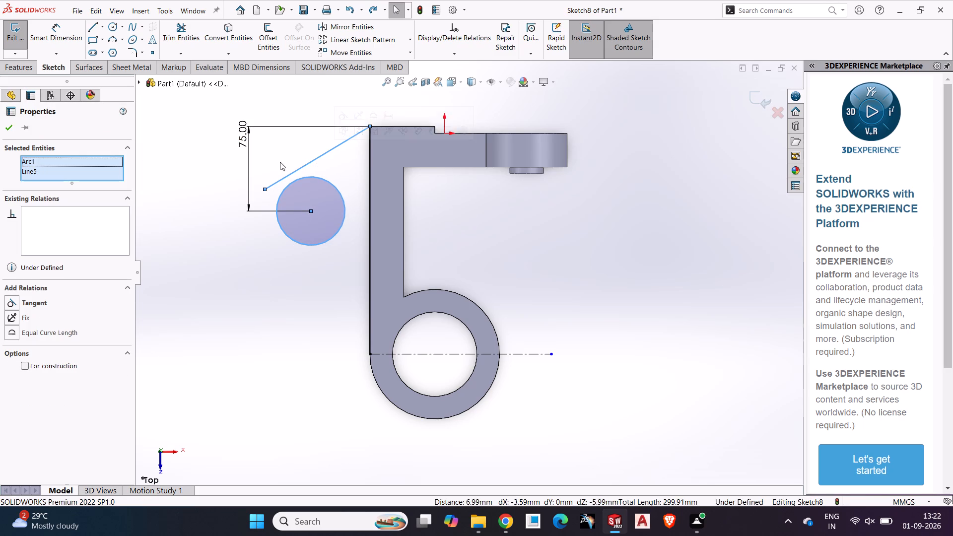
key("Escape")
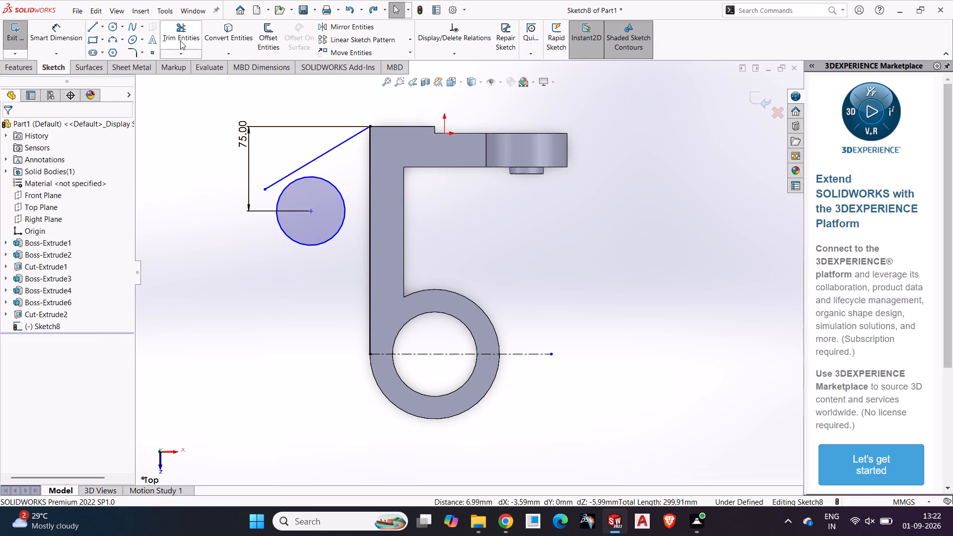
Trim away the slanted line that starts at the wall's outer corner at the plate end.
left_click(180, 41)
left_click(317, 155)
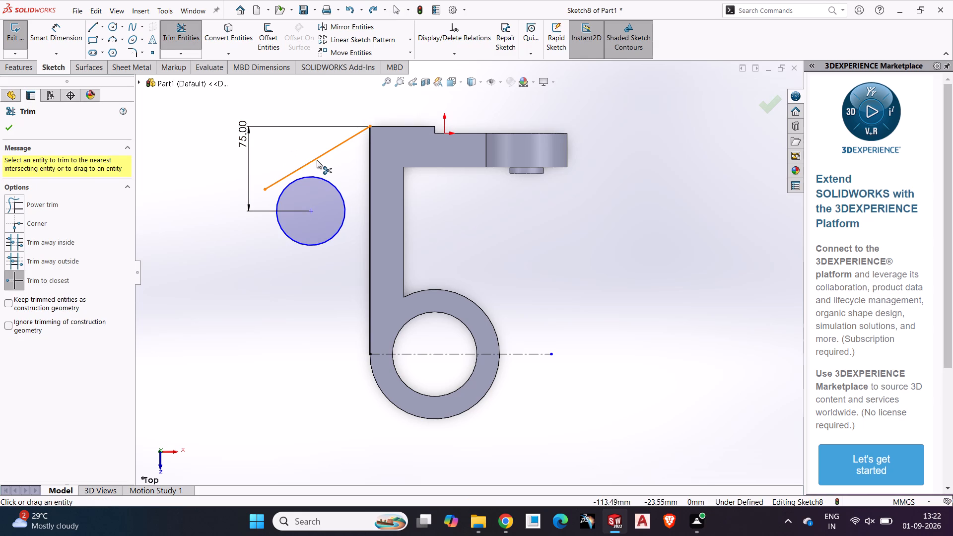
left_click(317, 160)
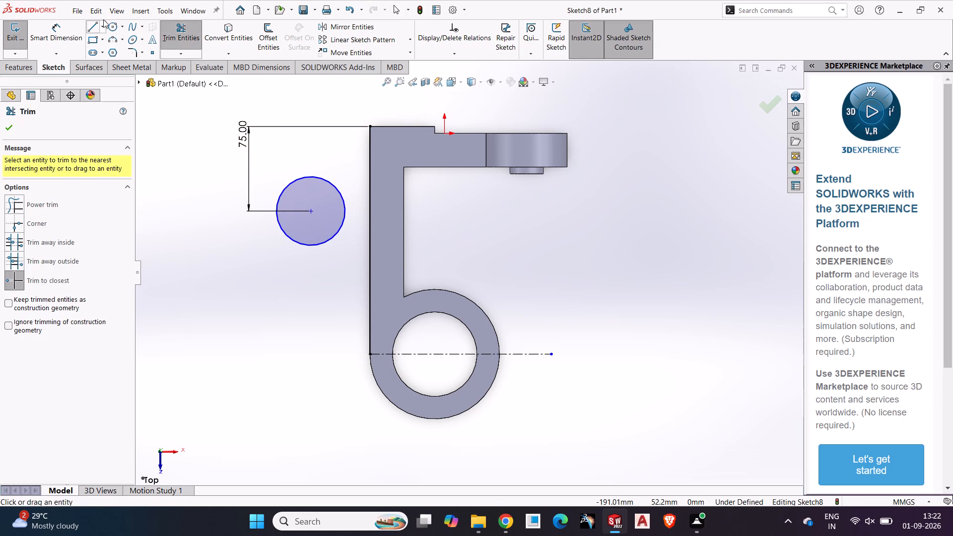
Draw a line about 137 mm long from the wall's outer corner at the cylinder end to the circle's far side.
left_click(92, 25)
left_click(369, 355)
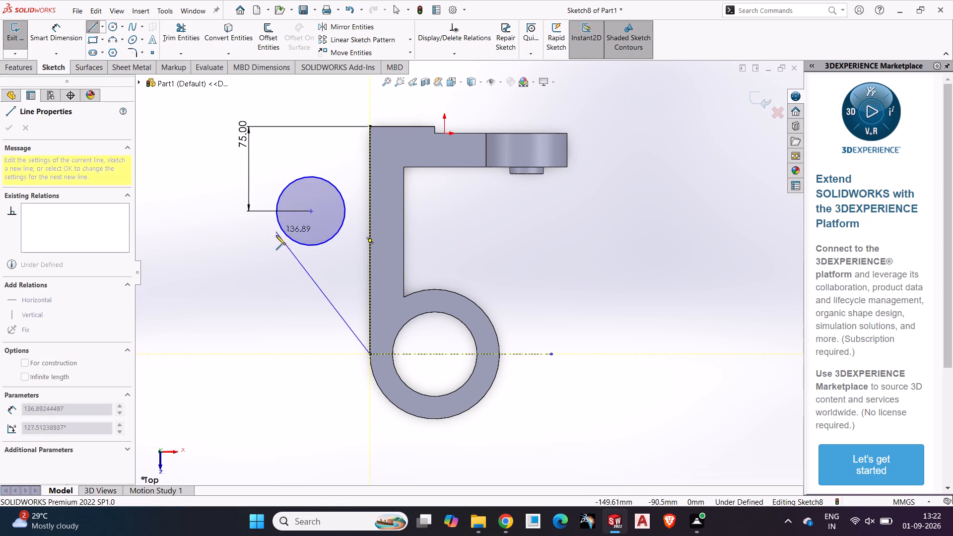
scroll(284, 232, "down", 5)
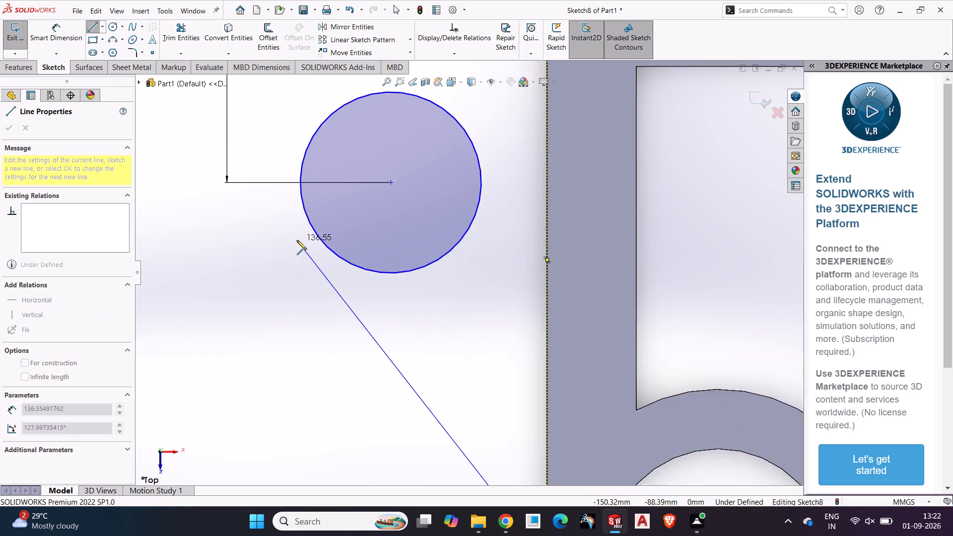
left_click(322, 225)
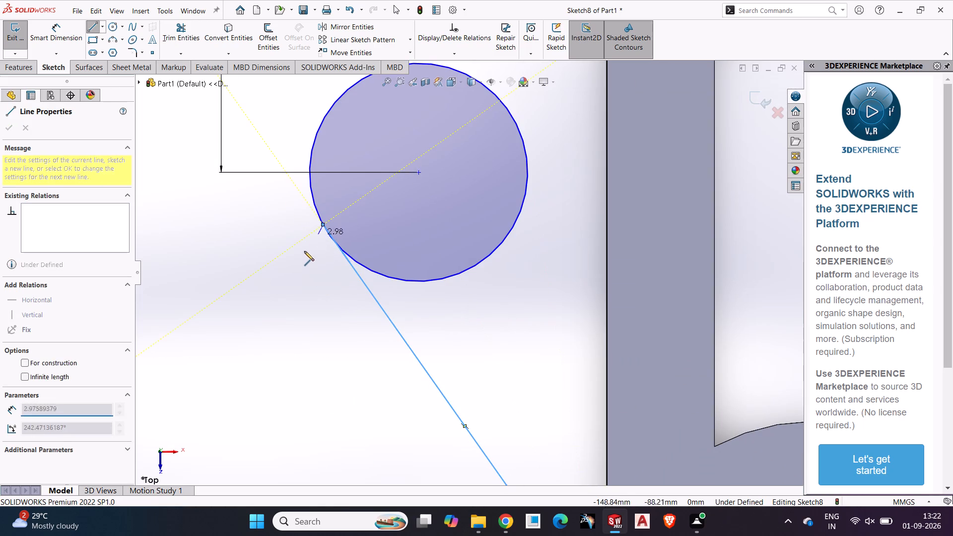
key("Escape")
scroll(326, 256, "up", 5)
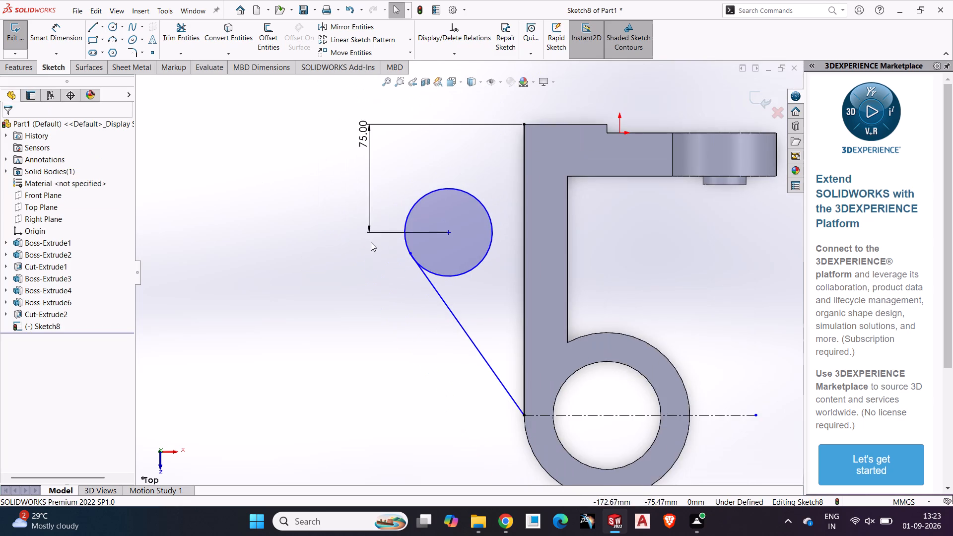
scroll(371, 242, "up", 1)
scroll(408, 251, "down", 3)
scroll(436, 242, "up", 2)
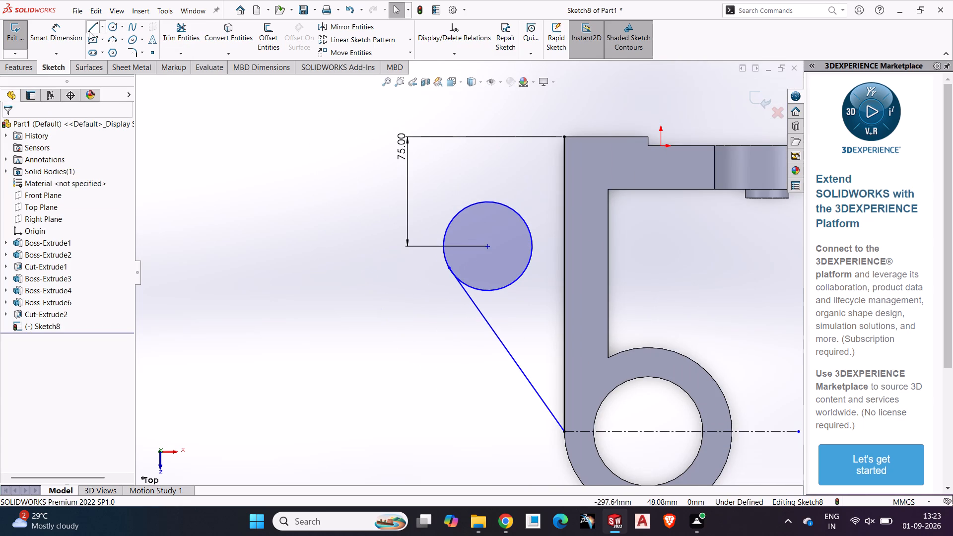
Draw a second line from the wall's outer corner at the plate end to the circle's far side.
left_click(89, 31)
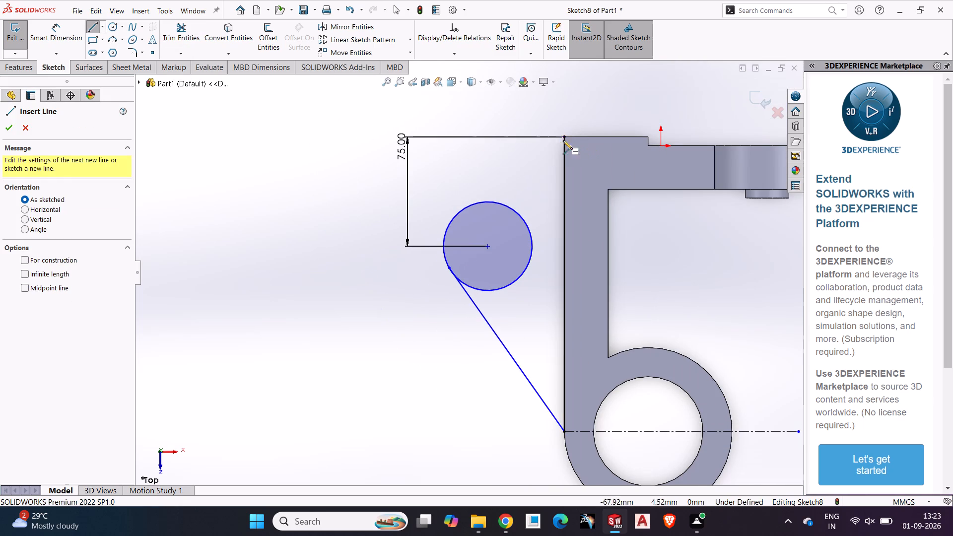
left_click(565, 134)
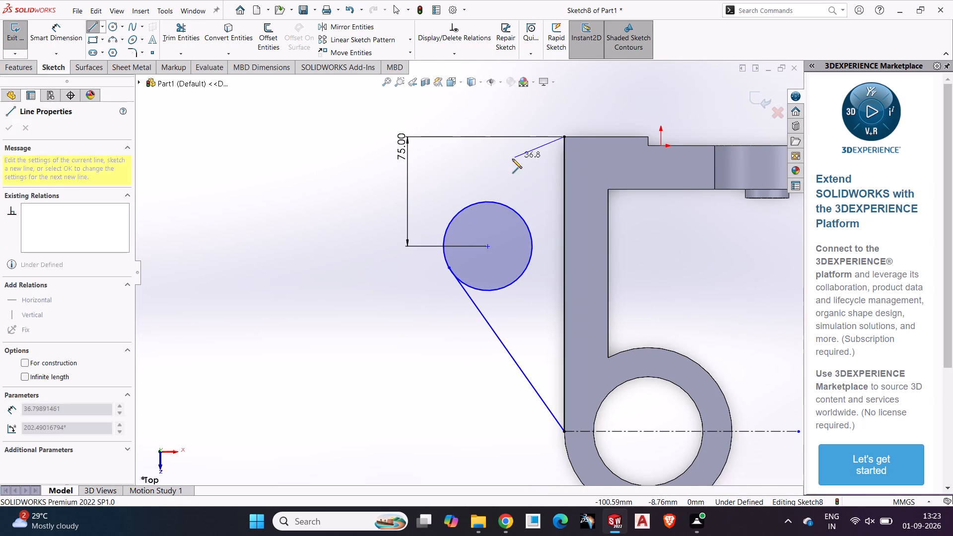
left_click(463, 208)
key("Escape")
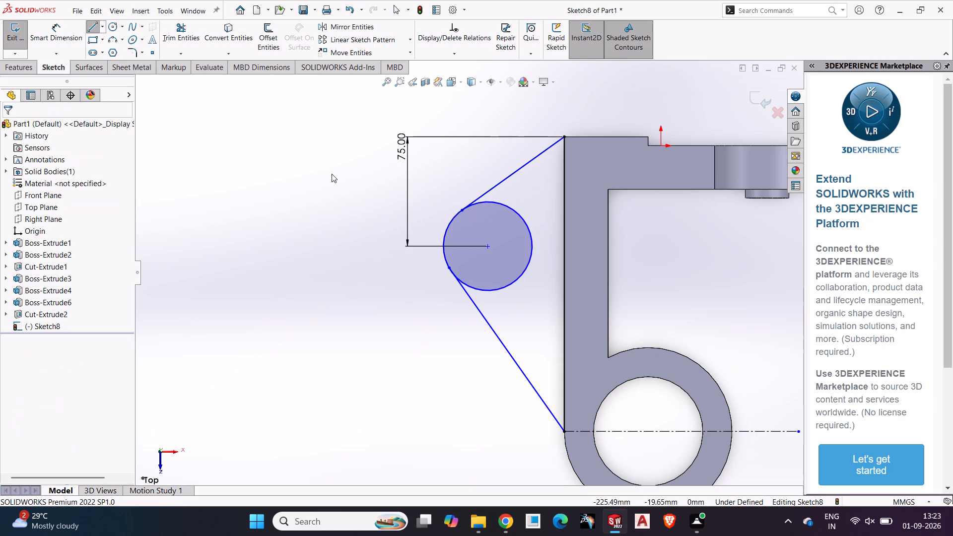
Trim away the circle's wall-facing arc between the two lines and the horizontal centerline through the bore.
left_click(184, 30)
left_click(518, 280)
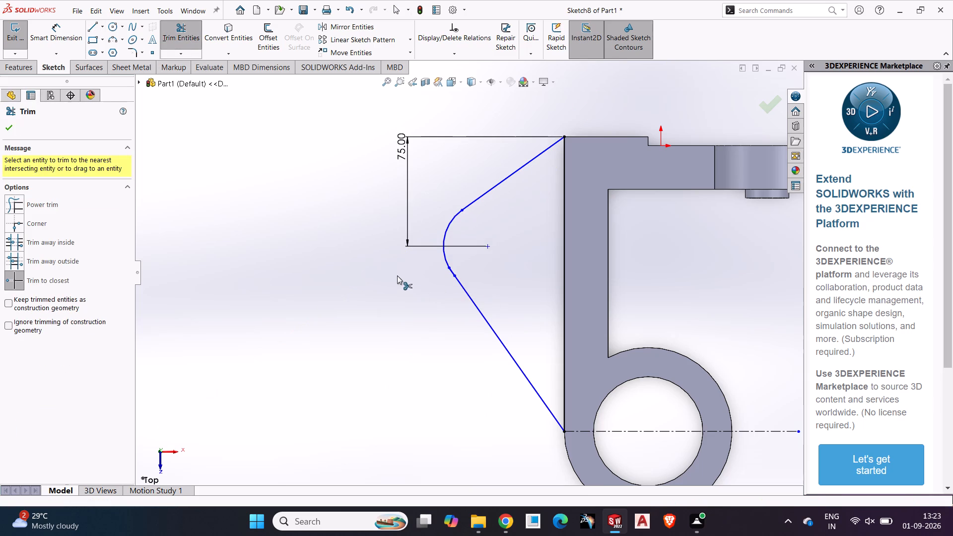
scroll(397, 275, "up", 1)
scroll(406, 318, "up", 1)
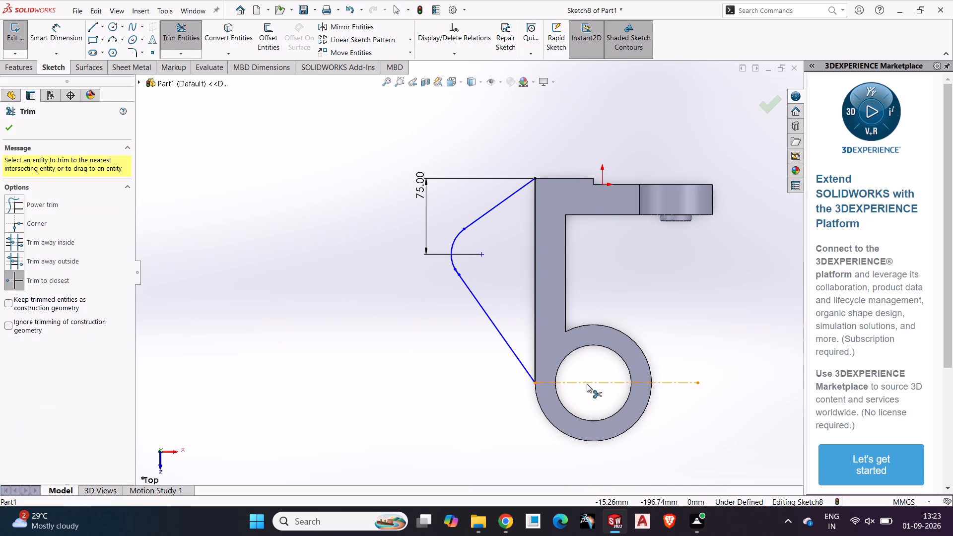
left_click(587, 384)
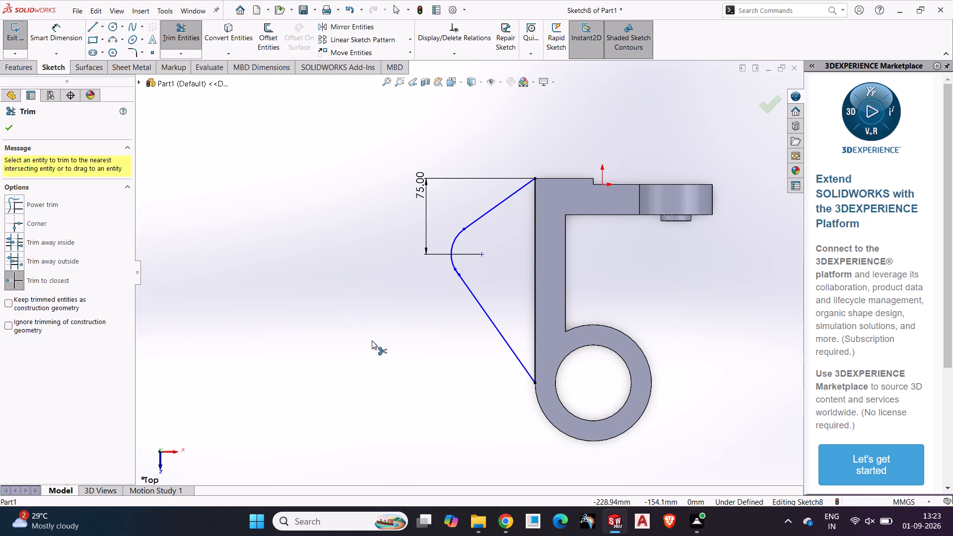
key("Escape")
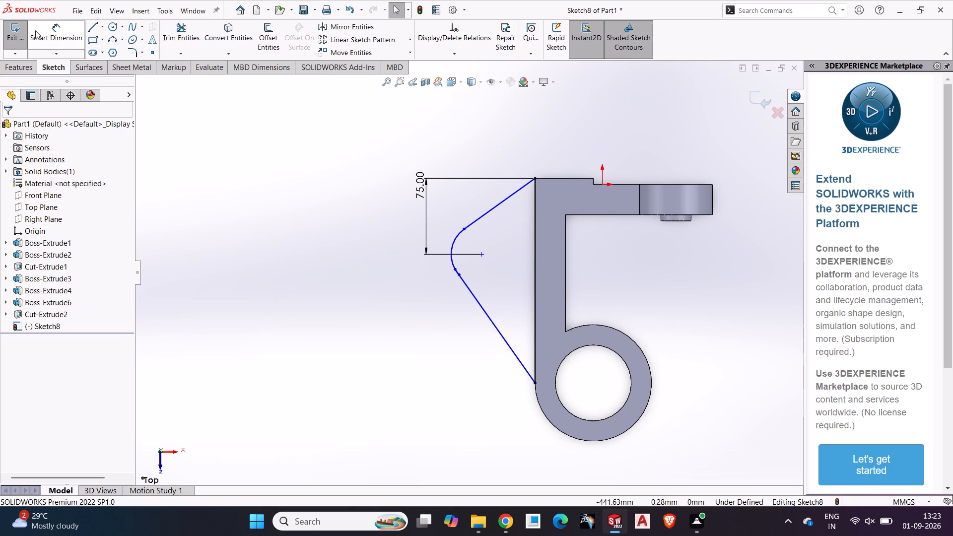
Extrude the closed rounded triangular region outside the wall 26 mm, mid plane, with merged result.
left_click(14, 67)
left_click(35, 29)
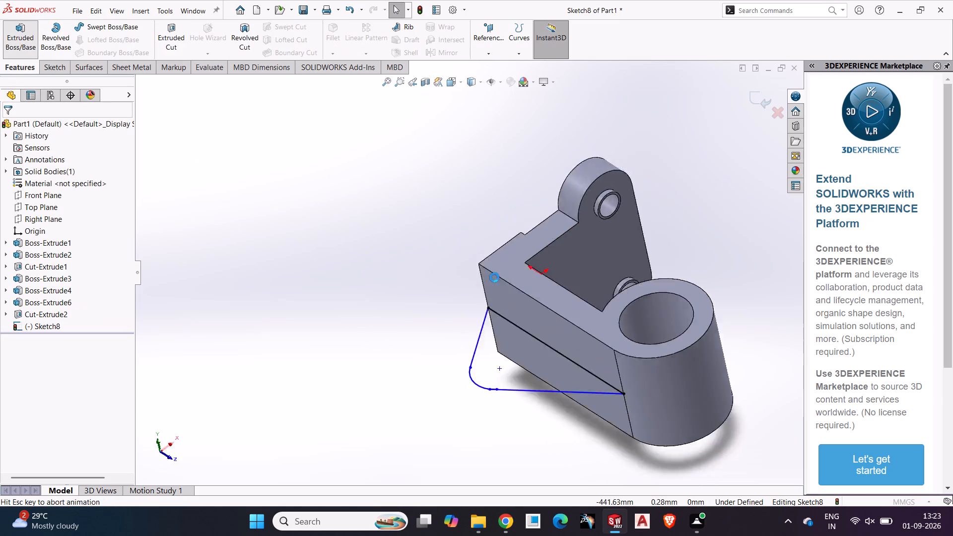
middle_click_drag(271, 240, 353, 294)
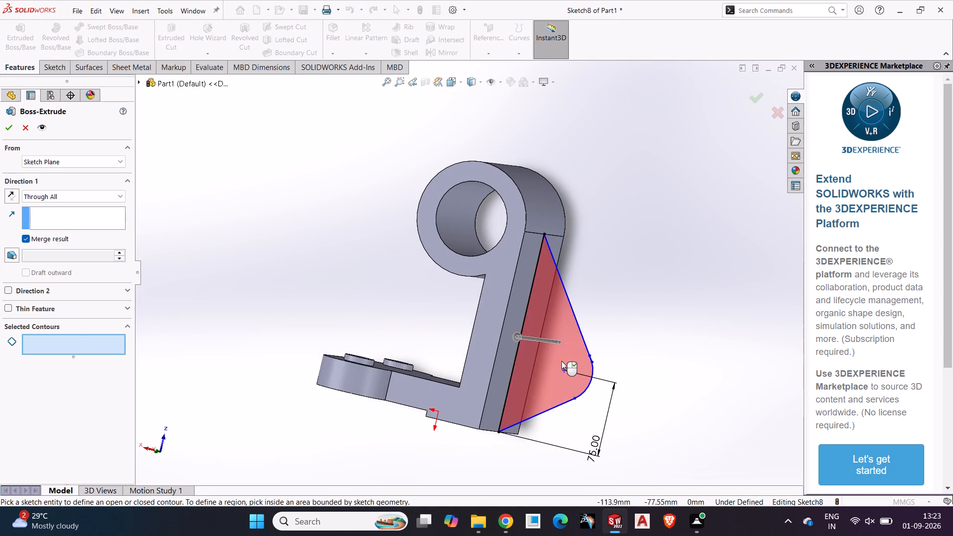
left_click(556, 362)
left_click(93, 190)
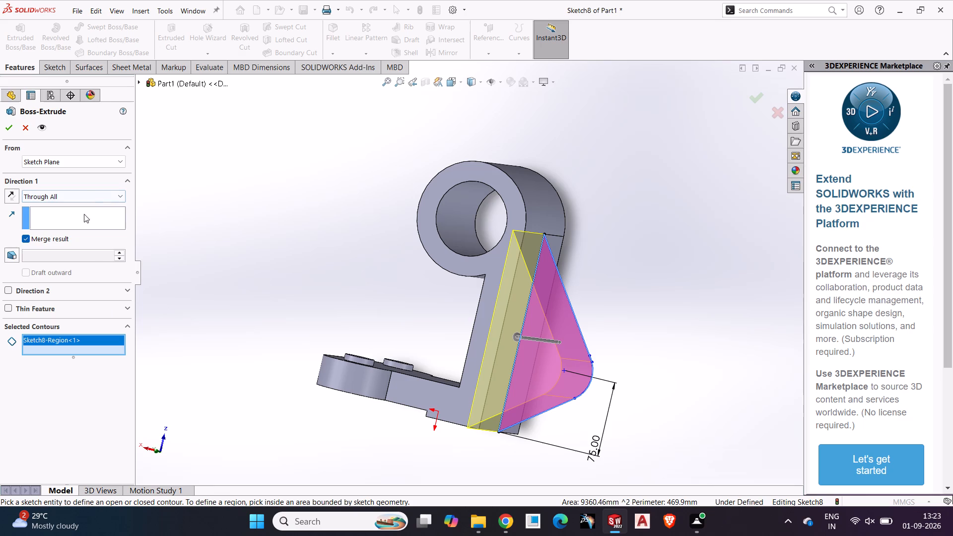
left_click(99, 192)
left_click(80, 260)
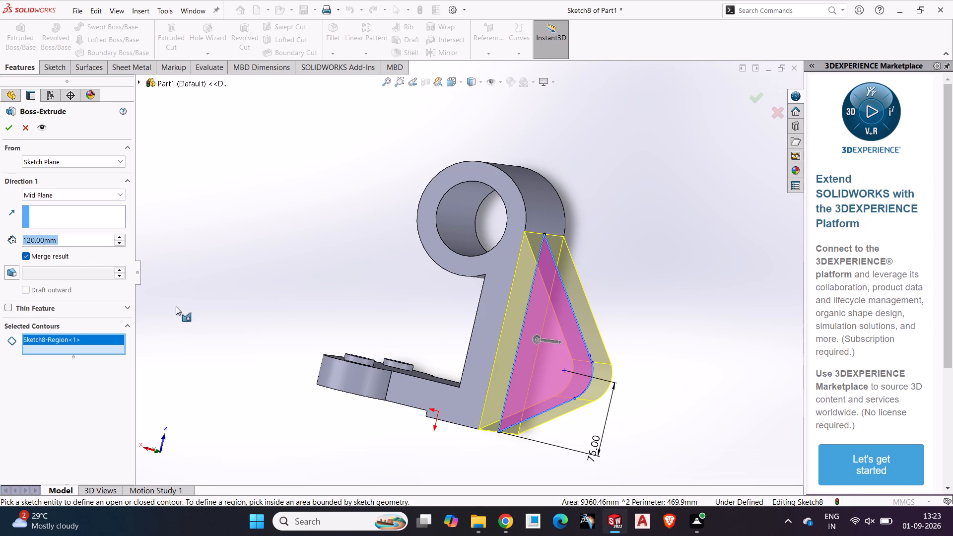
type("26")
key("Return")
middle_click_drag(412, 271, 351, 267)
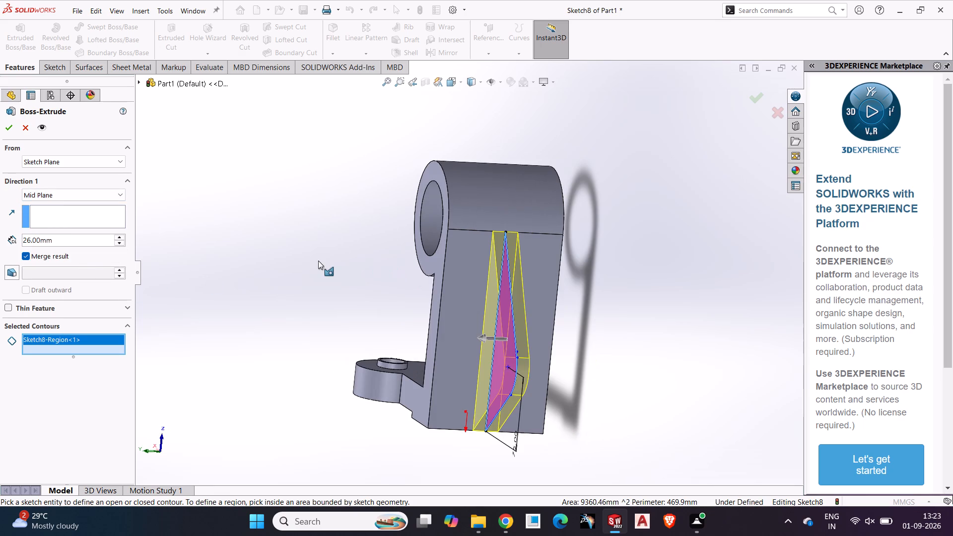
left_click_drag(2, 124, 5, 129)
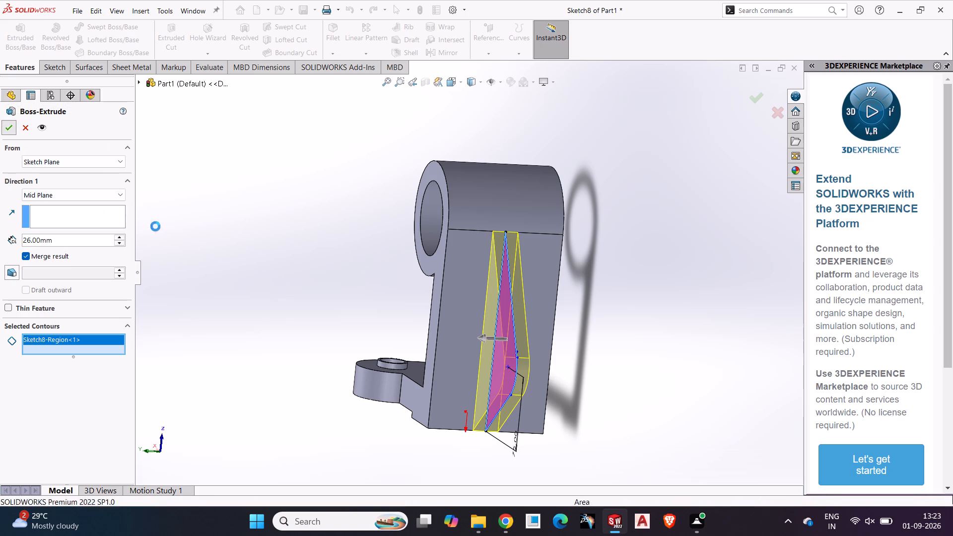
left_click(173, 239)
Start a sketch on the rib's flat triangular face and draw a circle about 36 mm in diameter centred on its rounded corner.
middle_click_drag(249, 249, 296, 253)
left_click(558, 365)
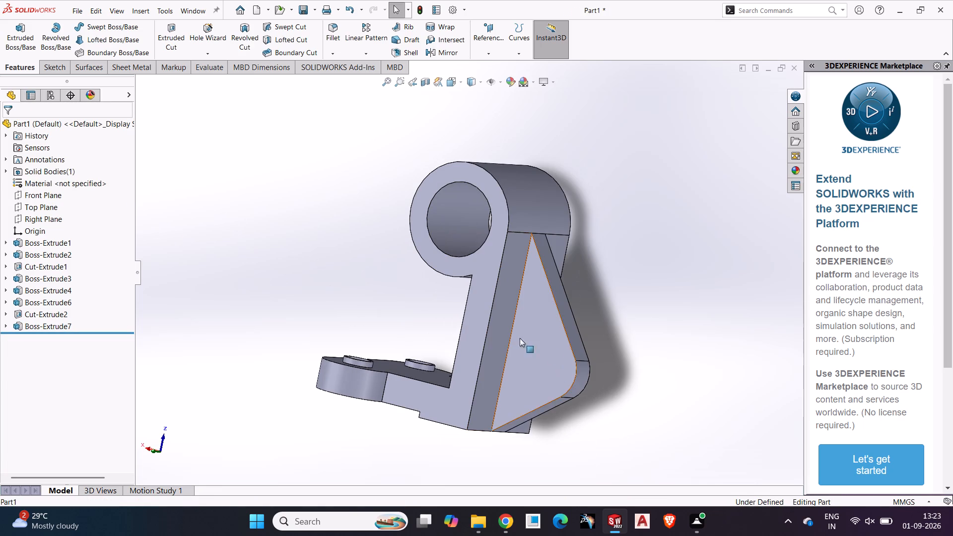
left_click(60, 68)
left_click(16, 34)
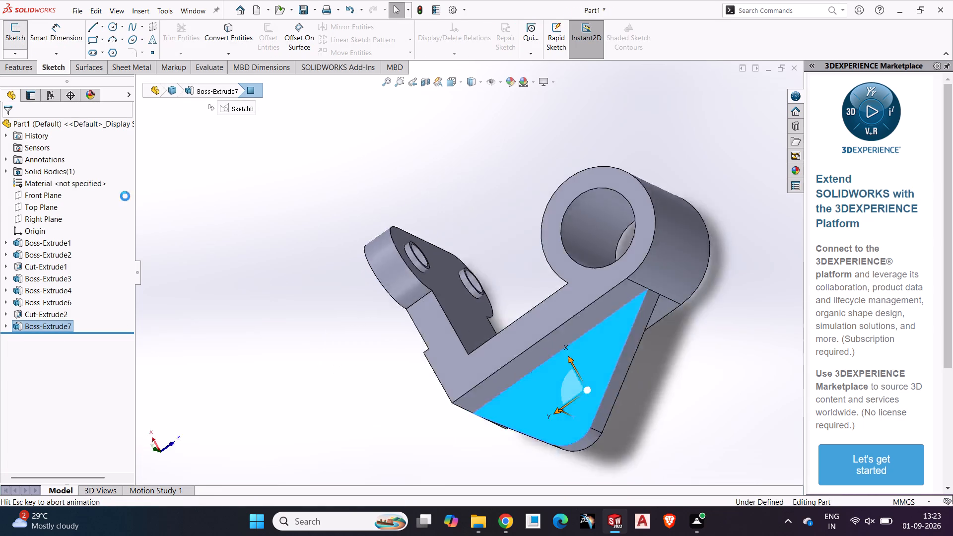
left_click(250, 285)
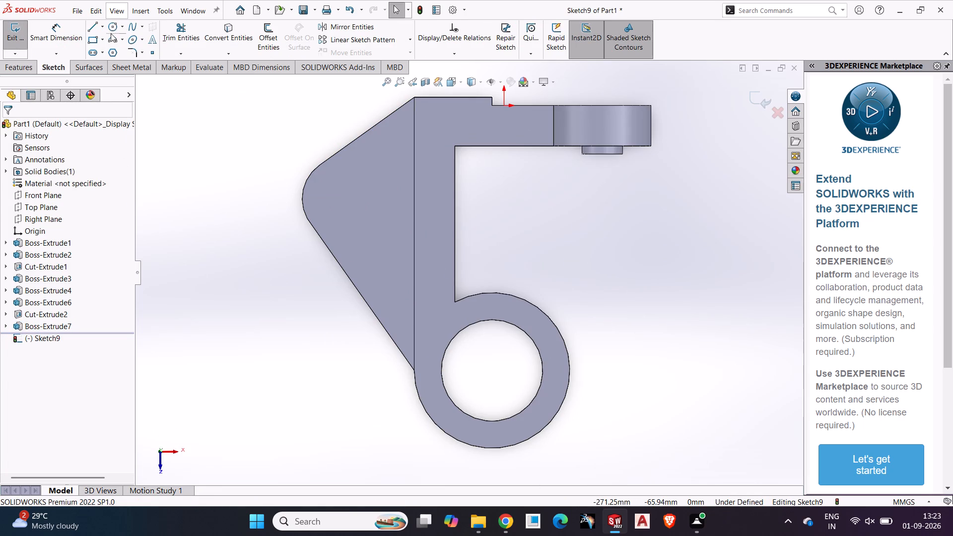
left_click(111, 32)
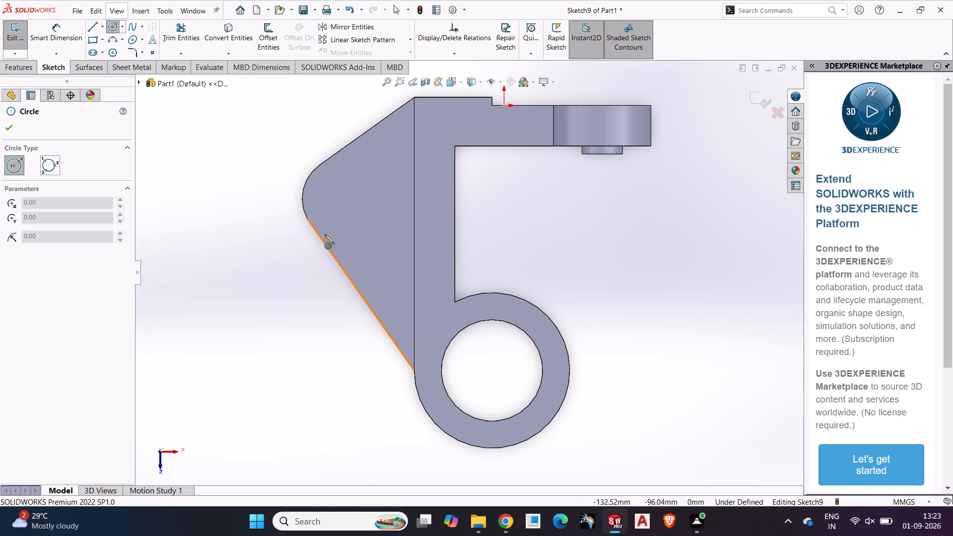
left_click(341, 198)
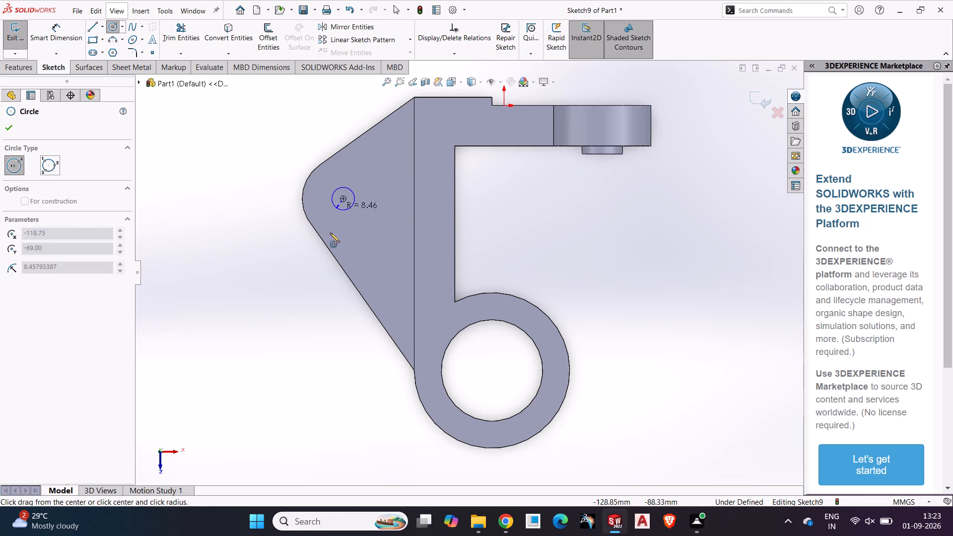
left_click(338, 222)
Dimension the new circle's diameter as 75 mm.
left_click(68, 38)
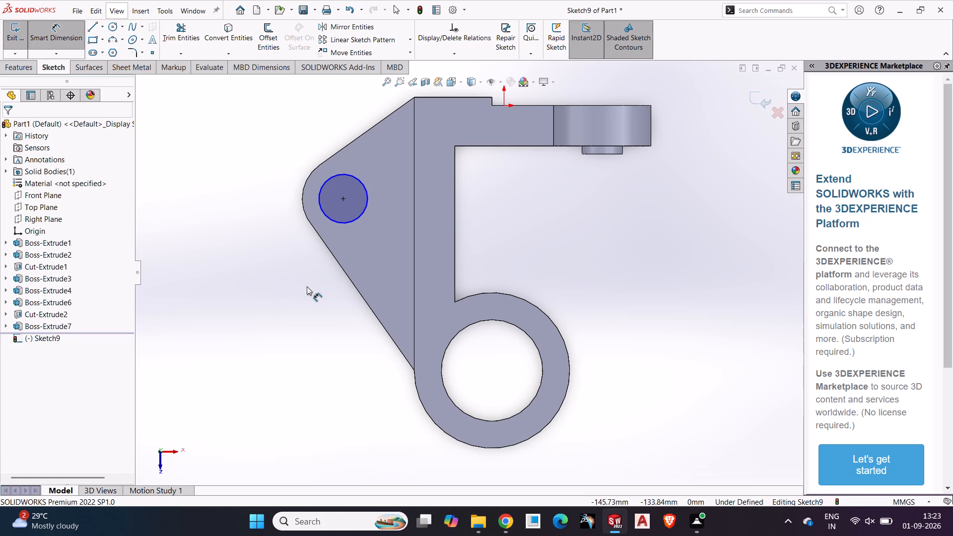
left_click(341, 223)
left_click(267, 305)
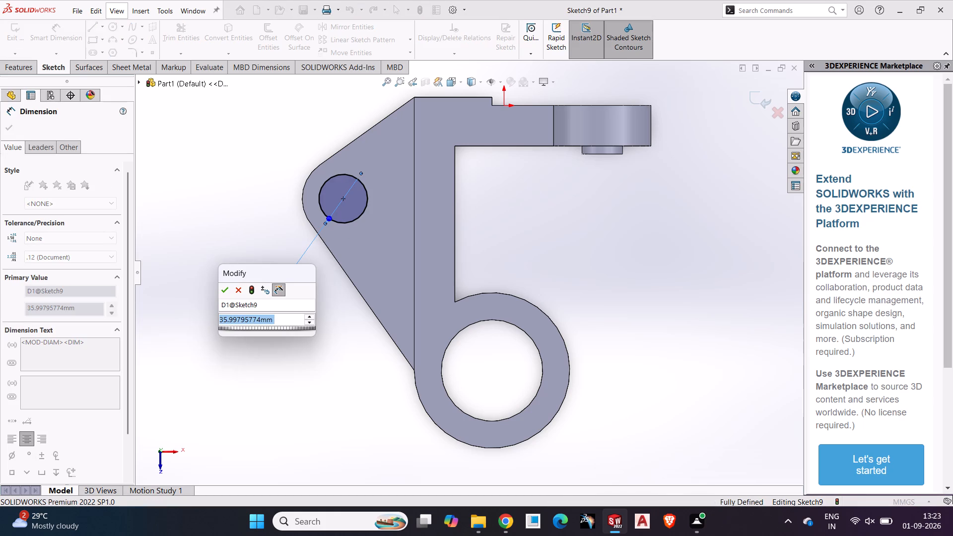
type("75")
key("Return")
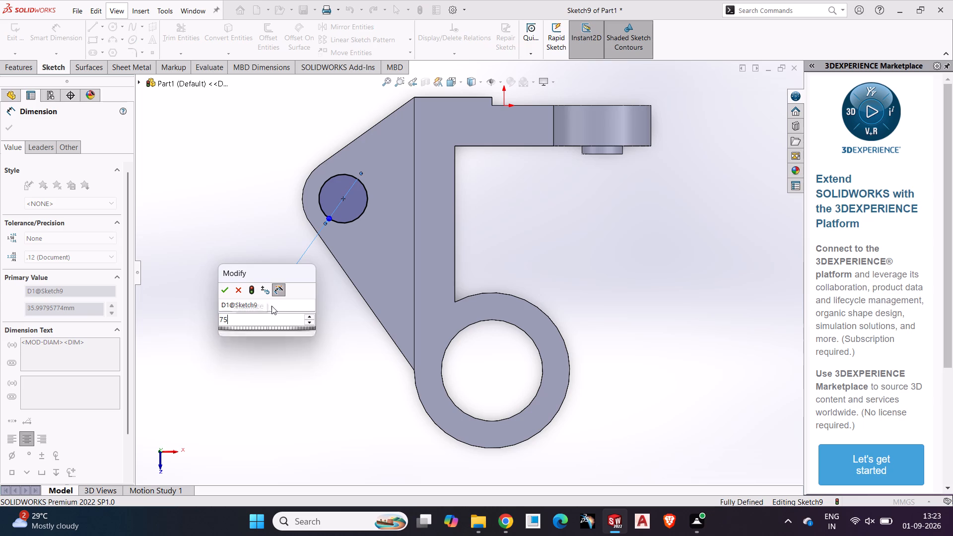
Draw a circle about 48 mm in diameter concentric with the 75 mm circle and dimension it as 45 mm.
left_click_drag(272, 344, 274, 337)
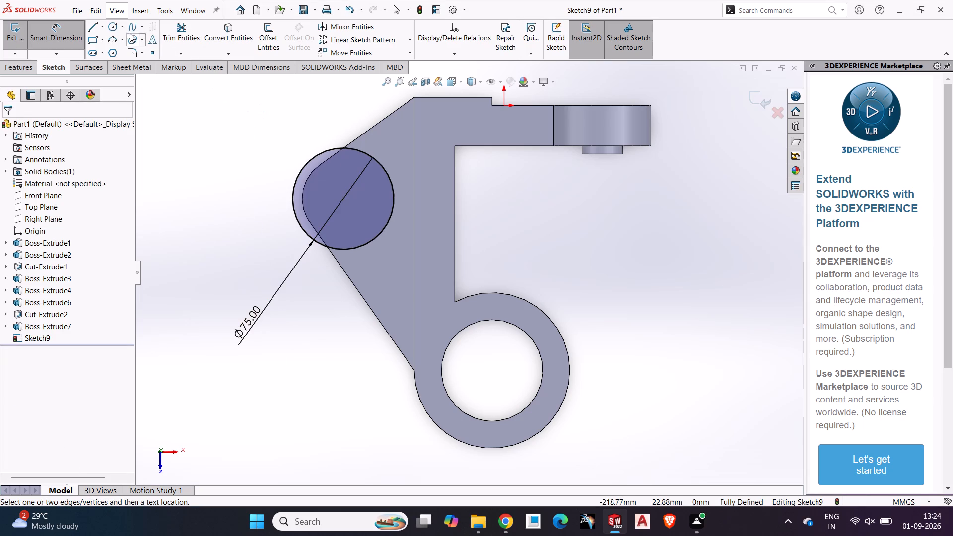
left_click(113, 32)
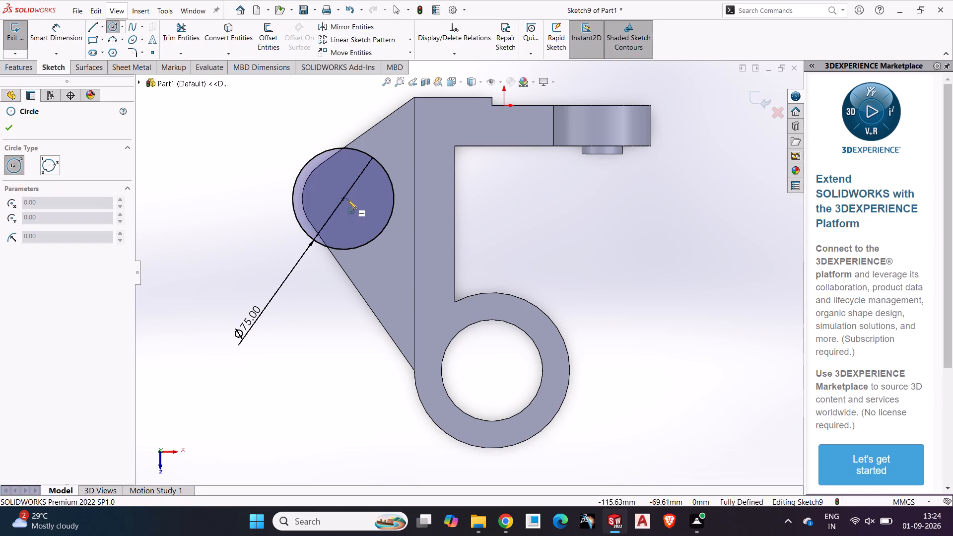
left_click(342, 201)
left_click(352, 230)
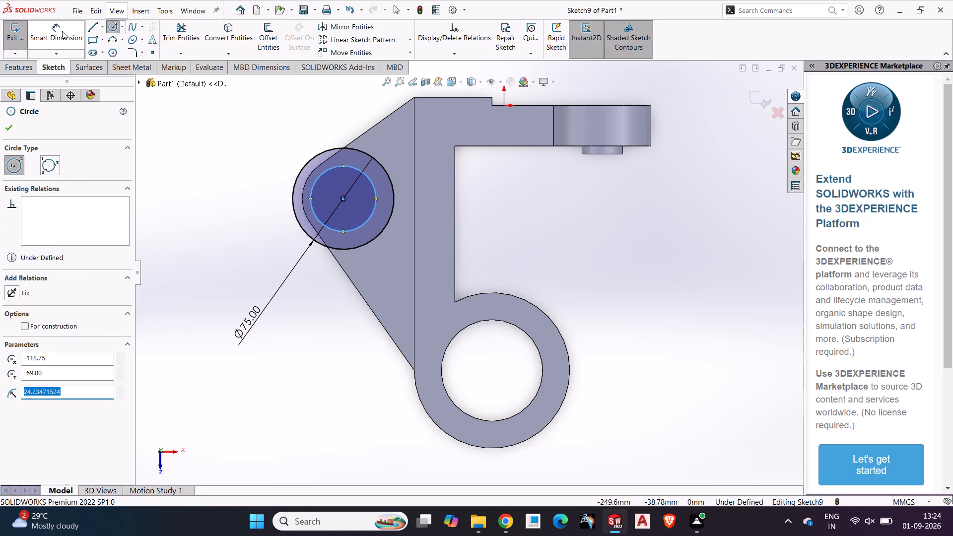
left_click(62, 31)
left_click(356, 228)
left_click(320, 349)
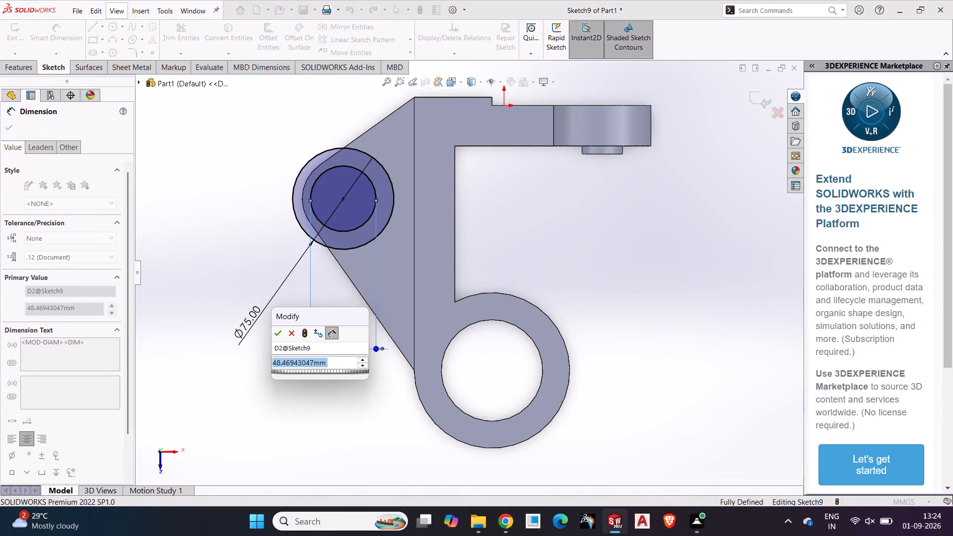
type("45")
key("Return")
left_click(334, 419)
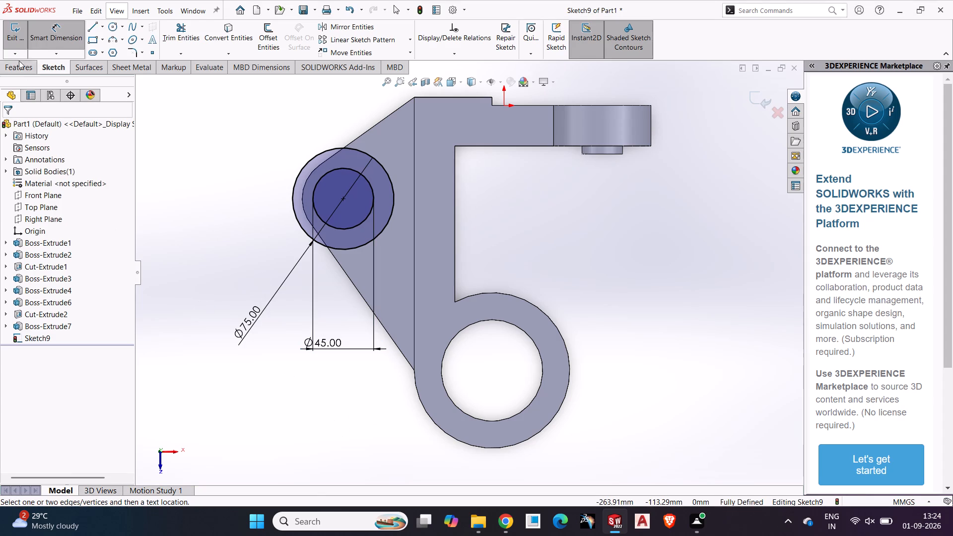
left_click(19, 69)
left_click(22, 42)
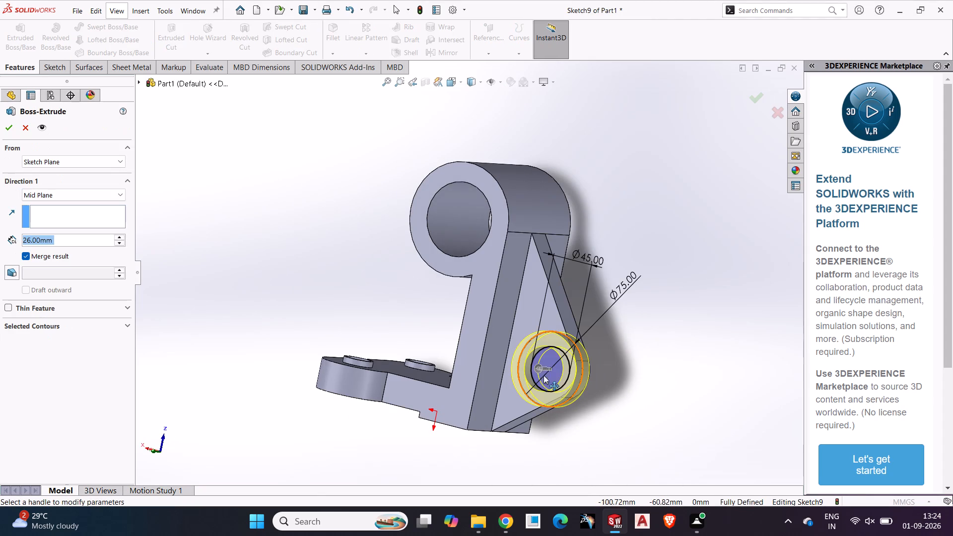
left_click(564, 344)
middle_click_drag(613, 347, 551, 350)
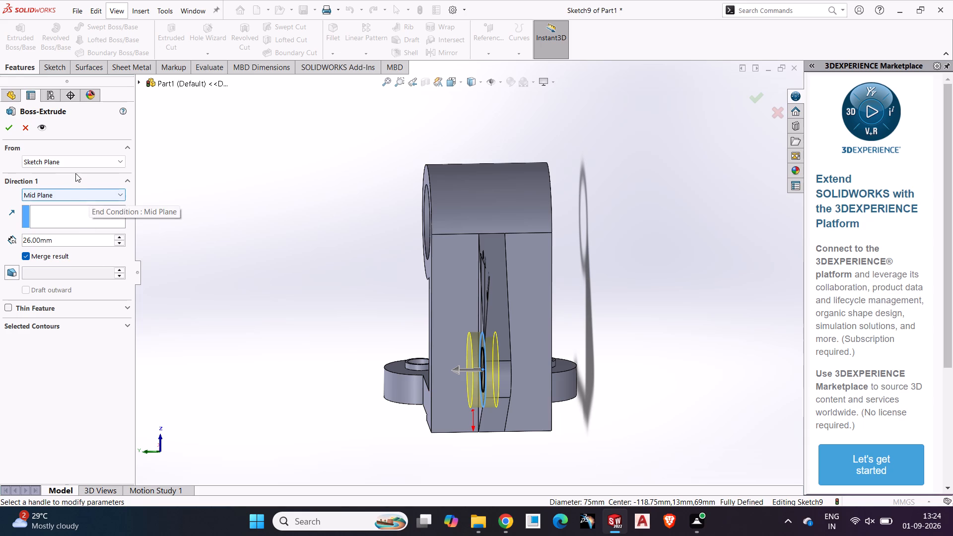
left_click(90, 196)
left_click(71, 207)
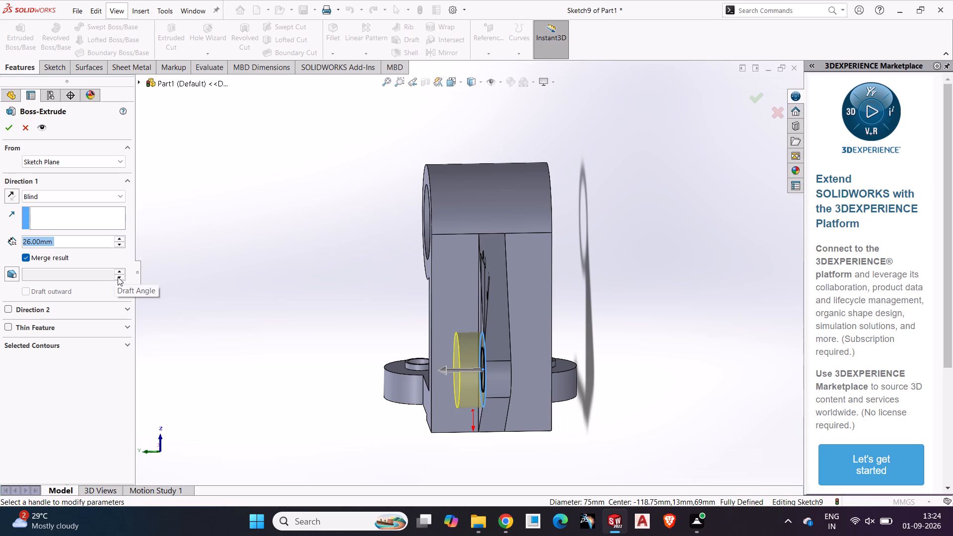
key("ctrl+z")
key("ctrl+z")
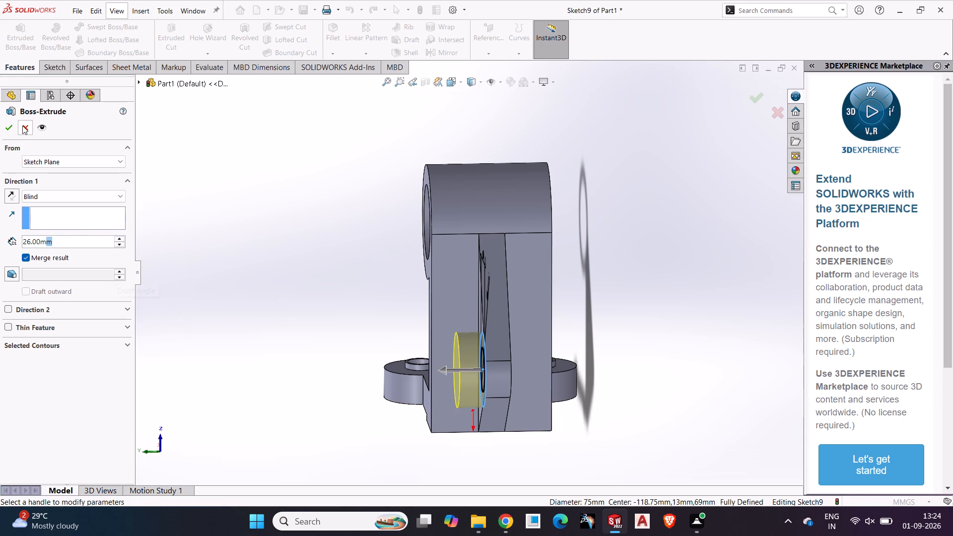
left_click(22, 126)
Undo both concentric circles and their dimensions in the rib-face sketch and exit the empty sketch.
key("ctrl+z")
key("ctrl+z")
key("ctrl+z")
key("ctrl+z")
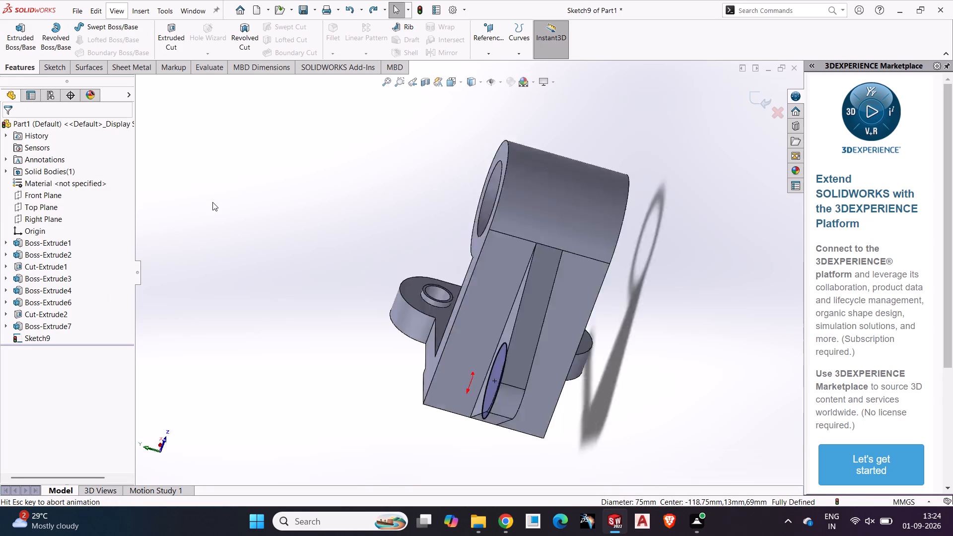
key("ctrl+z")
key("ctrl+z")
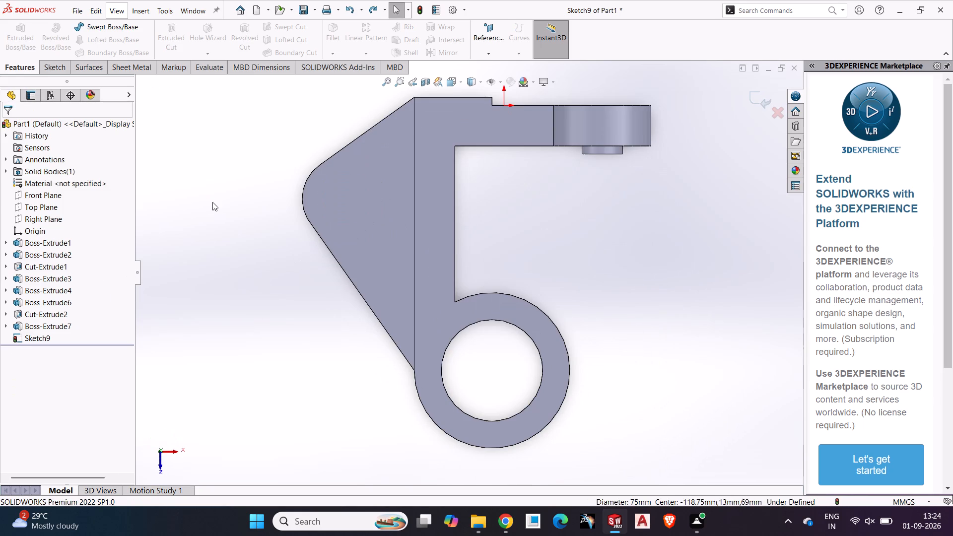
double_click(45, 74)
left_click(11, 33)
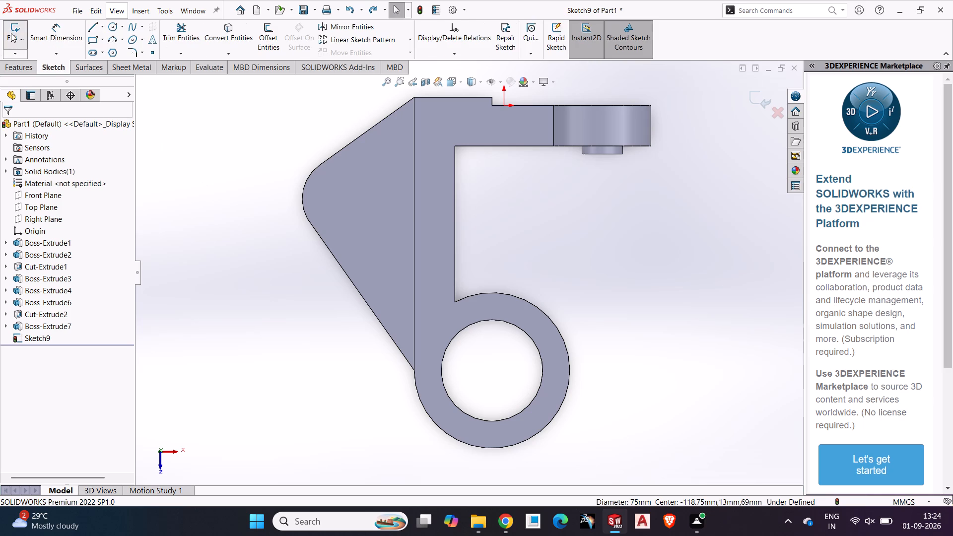
Start a sketch on the Top Plane and draw concentric circles about 77 mm and 50 mm in diameter, centred on the rib's rounded corner.
left_click(45, 202)
middle_click_drag(242, 209, 295, 235)
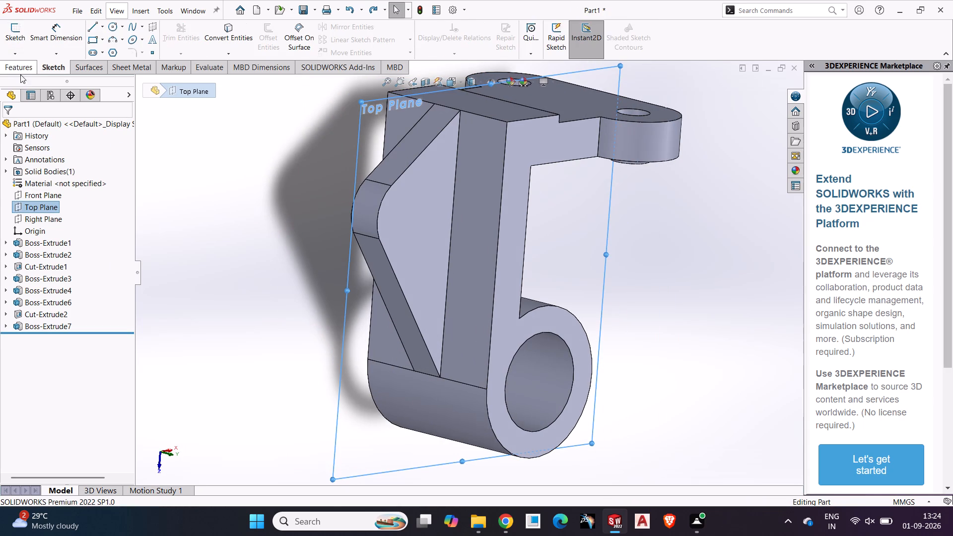
left_click(10, 43)
left_click(161, 229)
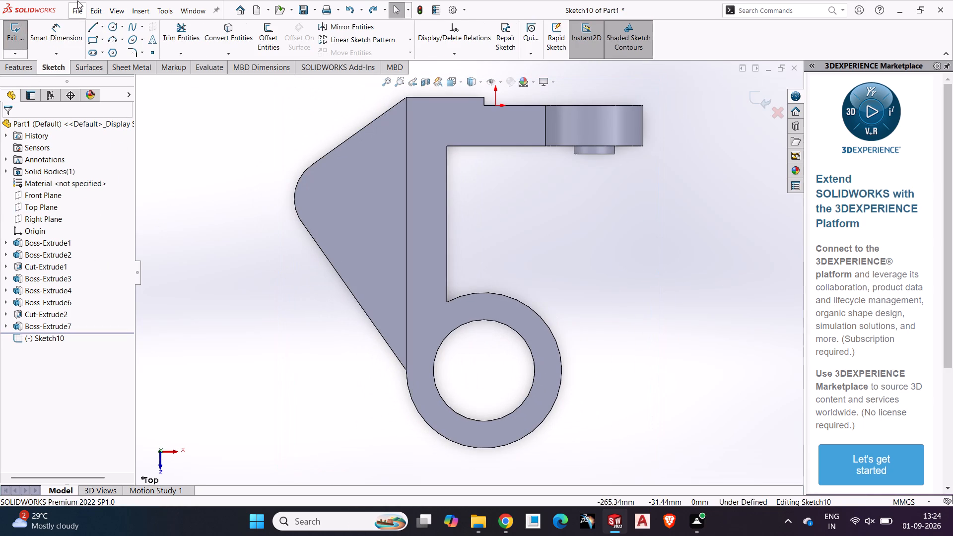
left_click(111, 25)
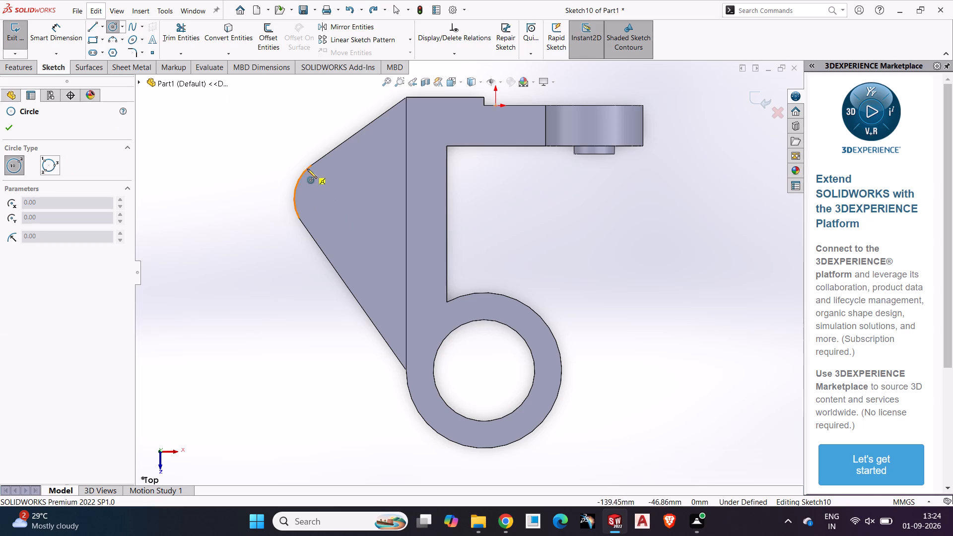
left_click(336, 198)
left_click(341, 250)
left_click_drag(335, 197, 337, 206)
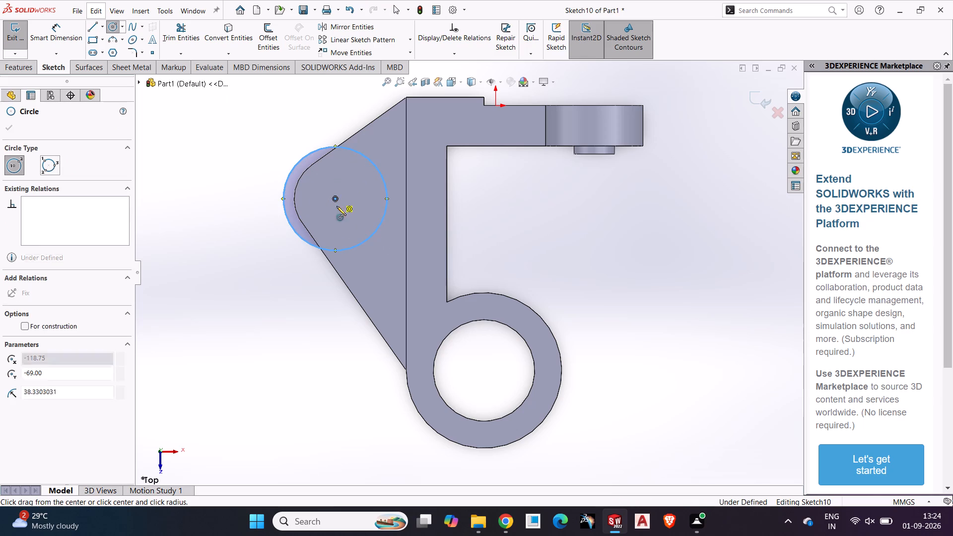
left_click_drag(337, 206, 337, 203)
left_click(344, 231)
Dimension the outer circle's diameter as 75 mm and the inner circle's diameter as 45 mm.
left_click(47, 35)
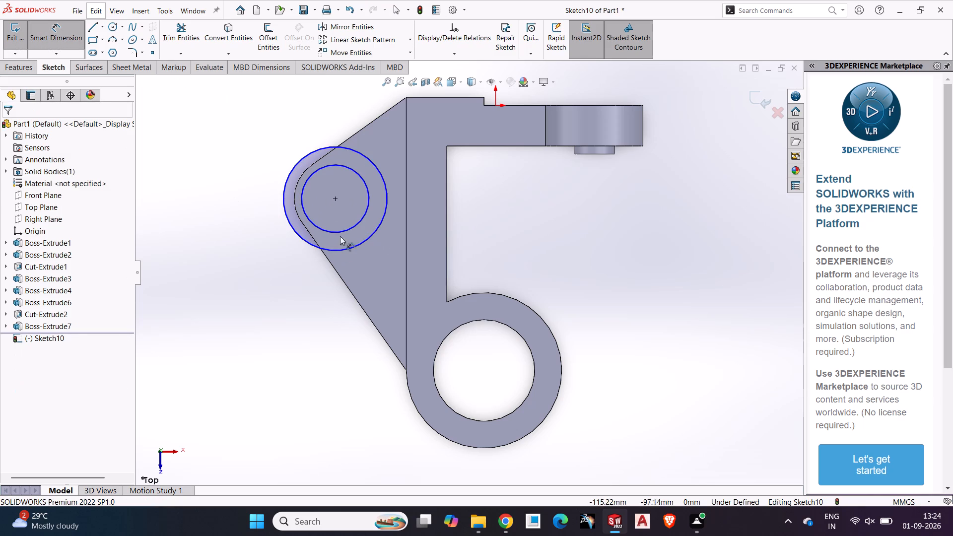
left_click(347, 250)
left_click(253, 300)
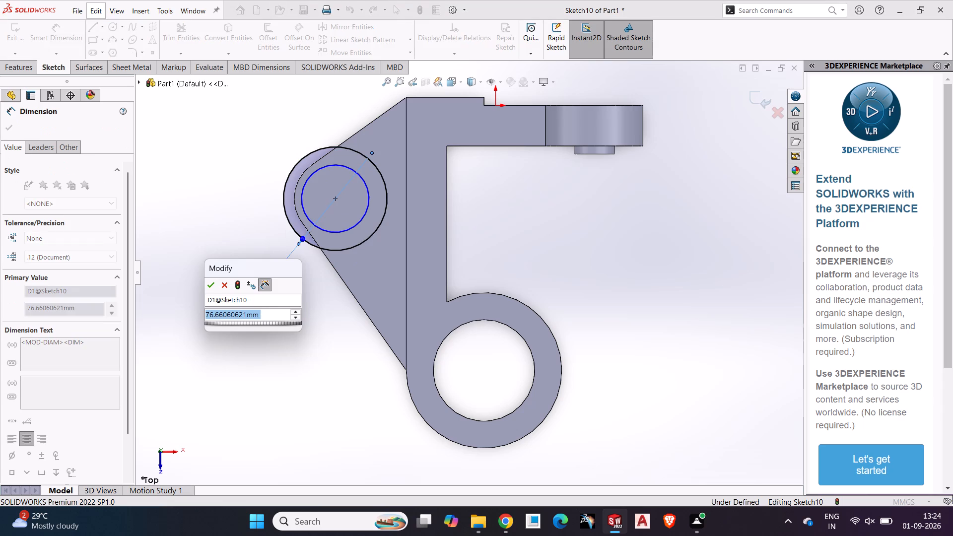
type("75")
key("Return")
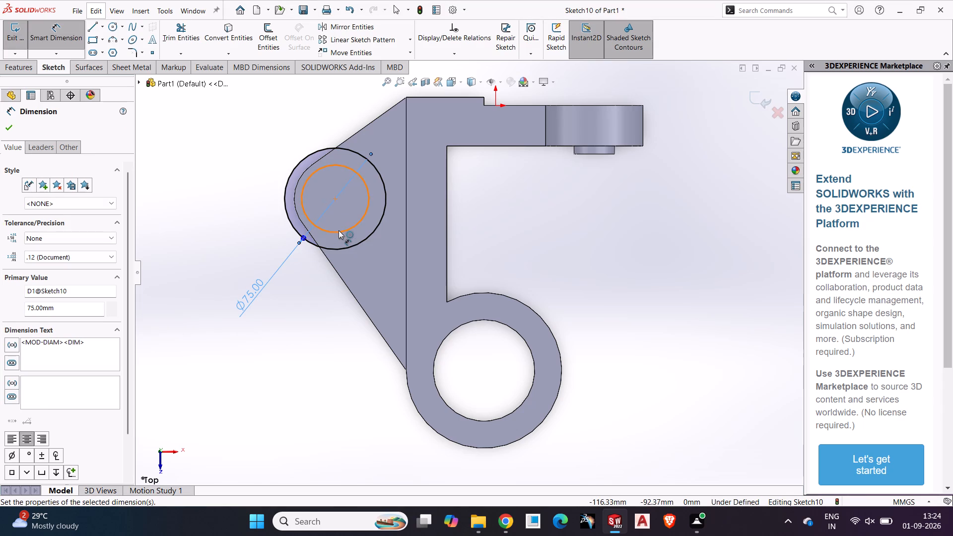
left_click(339, 230)
left_click(263, 328)
key("4")
key("5")
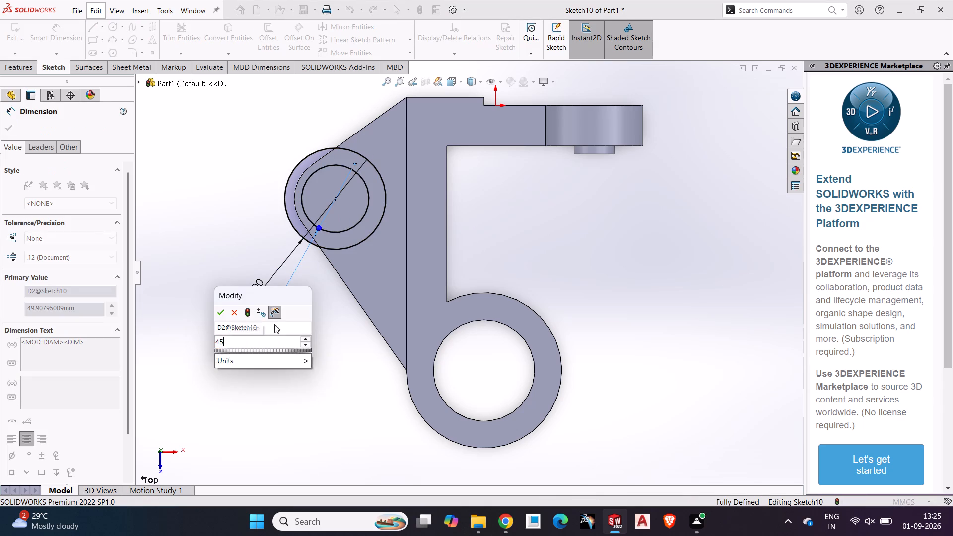
key("Return")
left_click(288, 394)
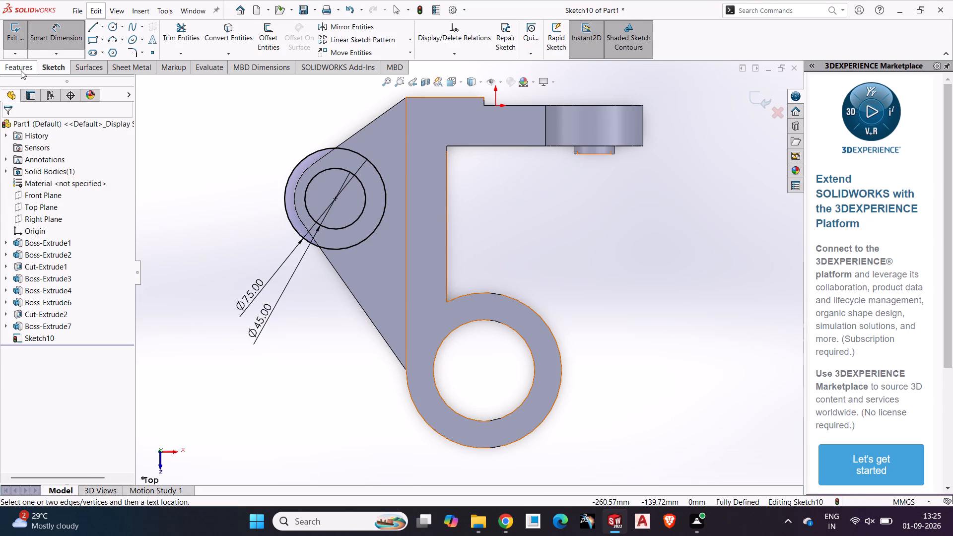
Extrude the ring profile 50 mm, mid plane, with merged result.
left_click(21, 70)
left_click(22, 44)
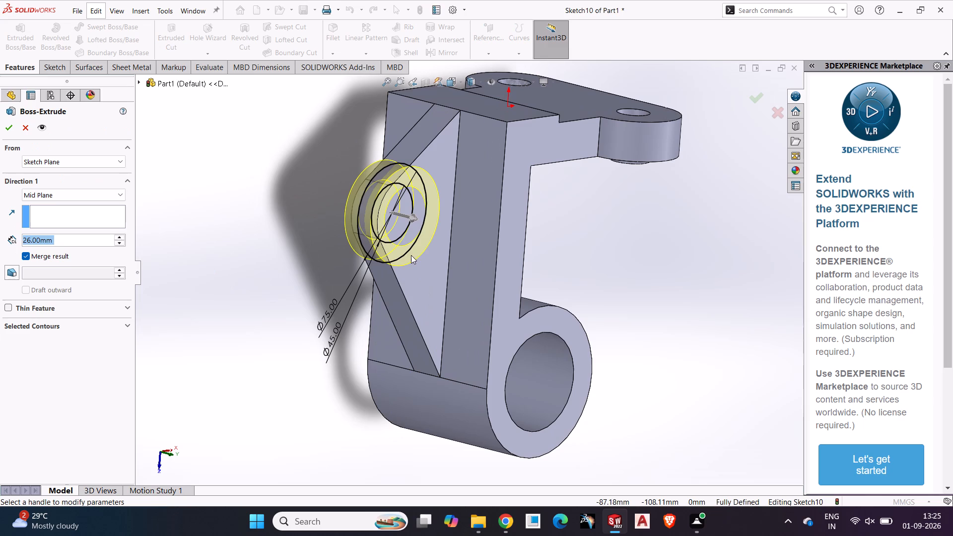
left_click(408, 249)
middle_click_drag(225, 275, 310, 319)
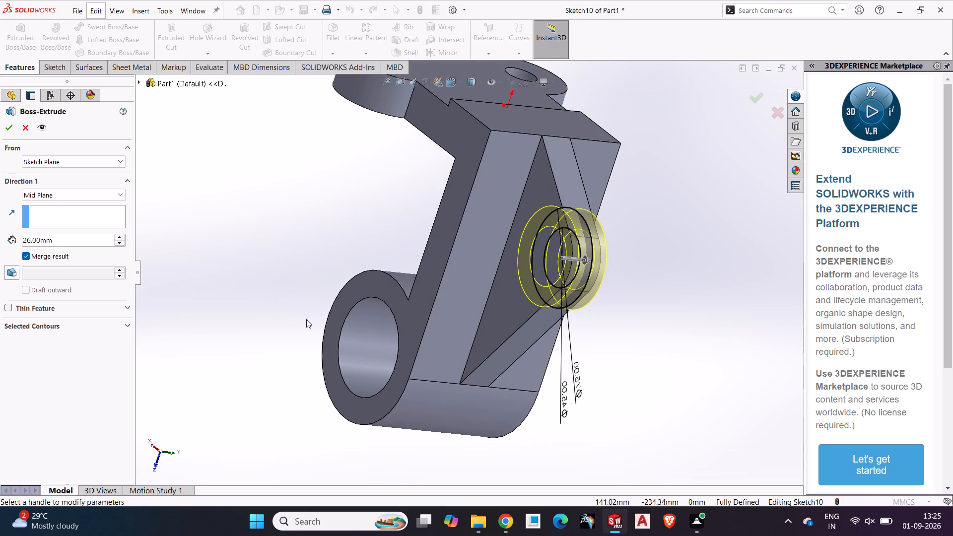
left_click_drag(106, 241, 0, 241)
key("5")
key("0")
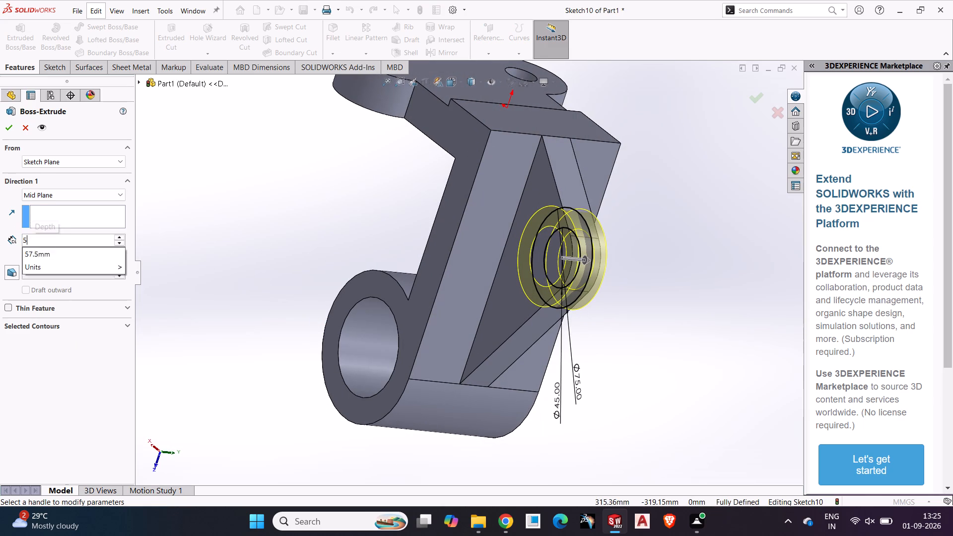
key("Return")
left_click(178, 250)
middle_click_drag(178, 250, 156, 243)
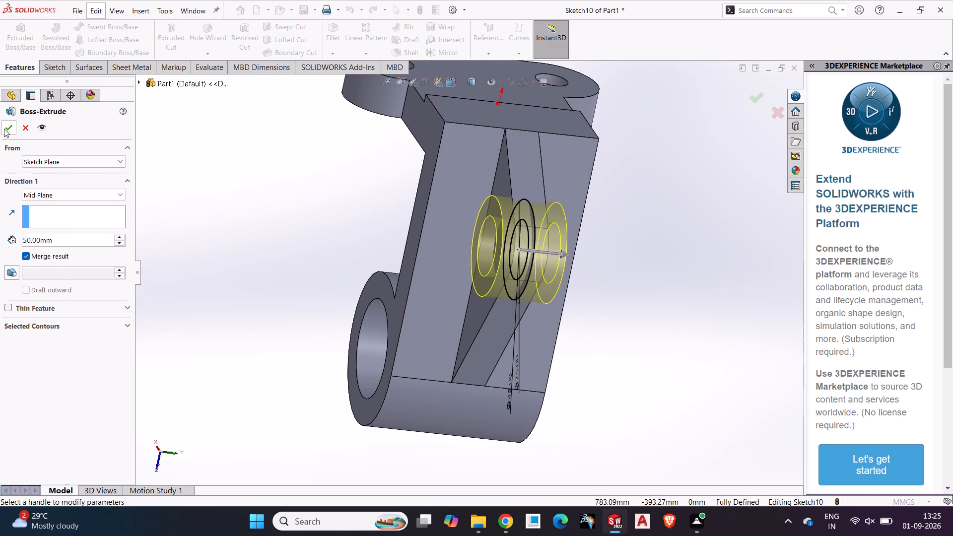
left_click(3, 128)
Start a sketch on the rib face inside the ring and draw a concentric circle of 22.5 mm radius matching the ring's inner edge.
left_click(256, 206)
middle_click_drag(276, 214, 328, 256)
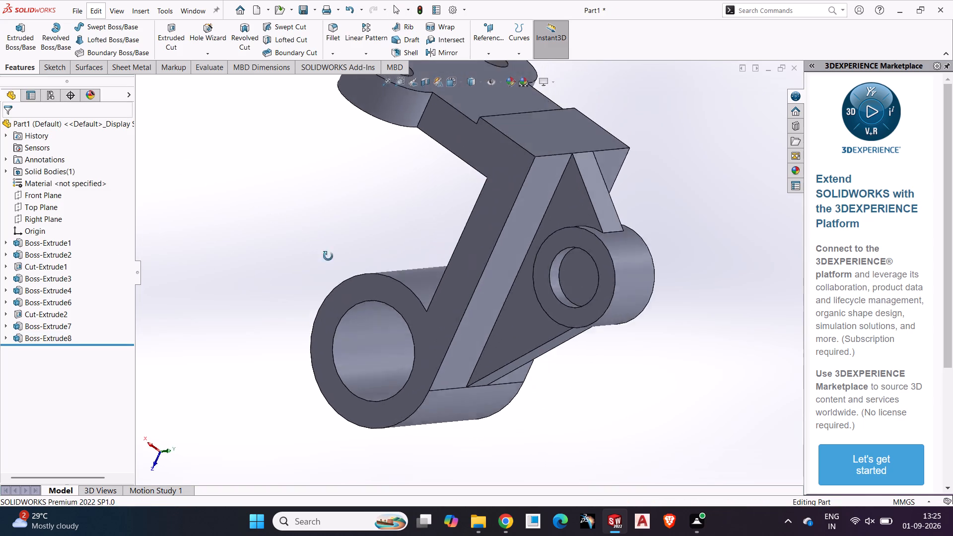
middle_click_drag(328, 256, 341, 270)
scroll(338, 260, "up", 2)
middle_click_drag(338, 259, 205, 234)
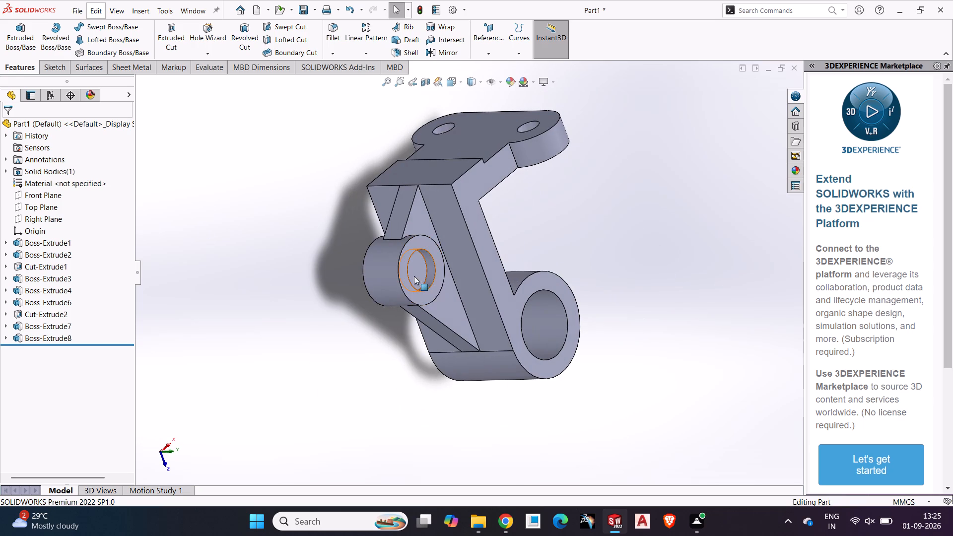
middle_click_drag(447, 317, 410, 336)
scroll(337, 277, "down", 4)
left_click(466, 282)
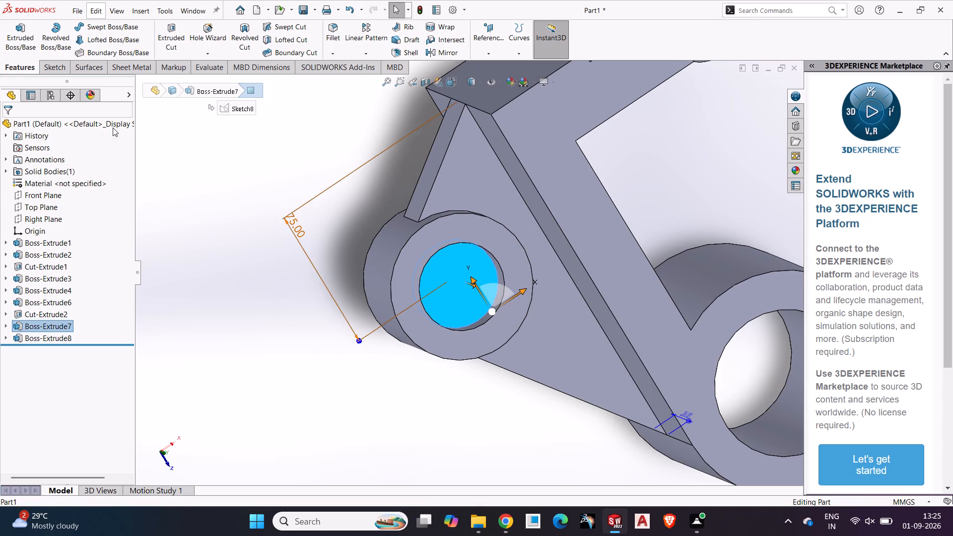
left_click(59, 73)
left_click(237, 42)
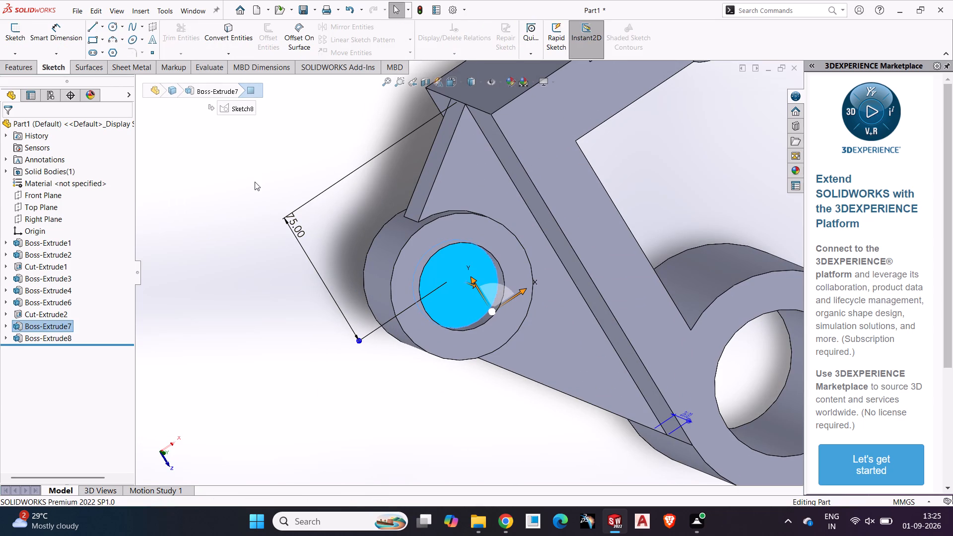
left_click(255, 182)
left_click(485, 290)
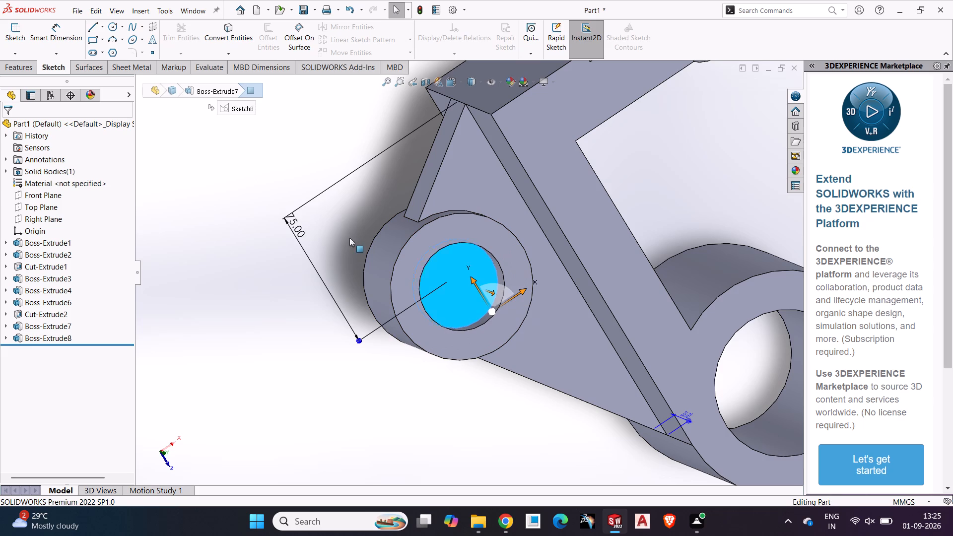
left_click(17, 41)
left_click(205, 237)
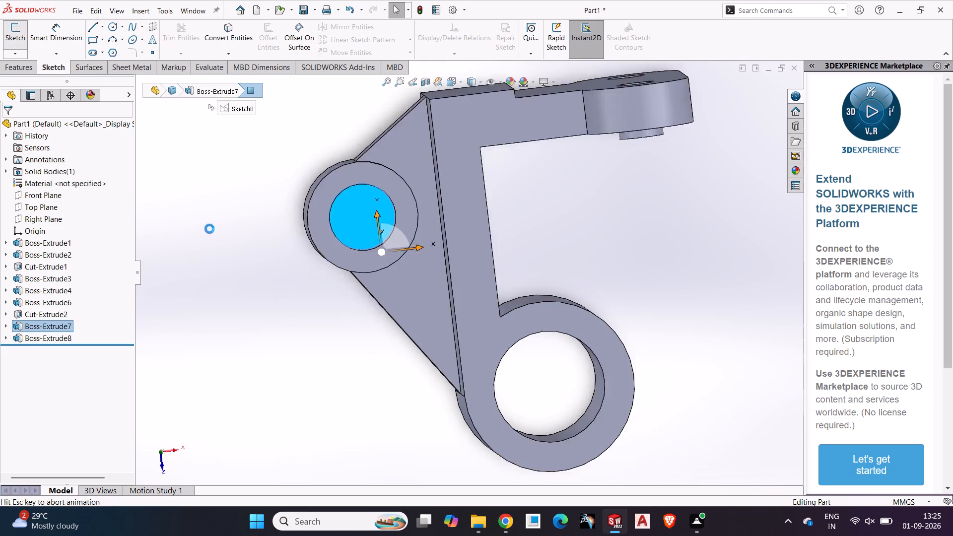
left_click(110, 28)
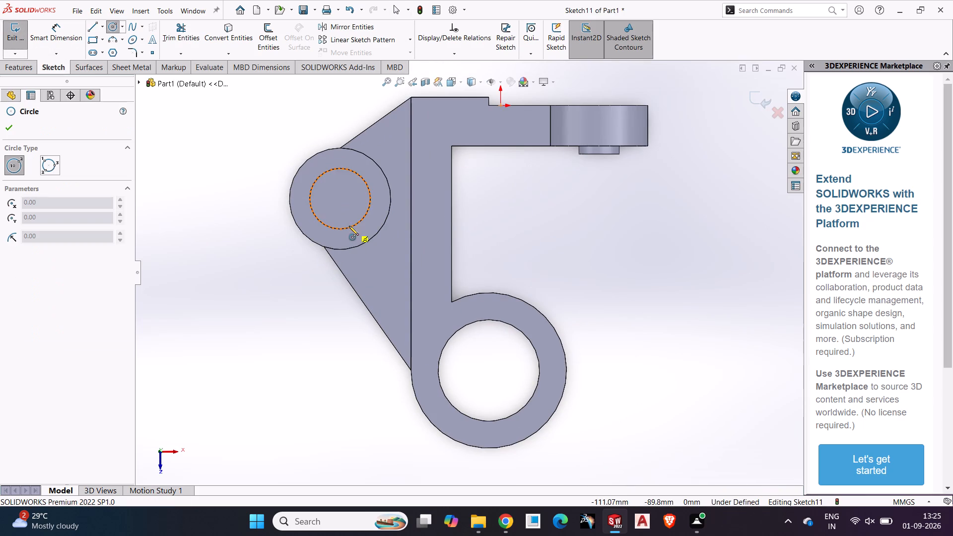
left_click(341, 201)
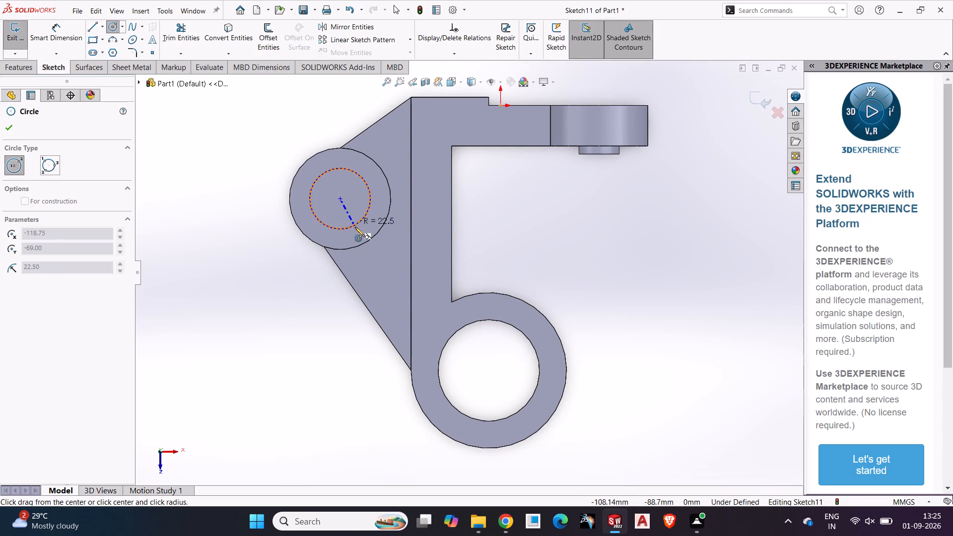
left_click(355, 225)
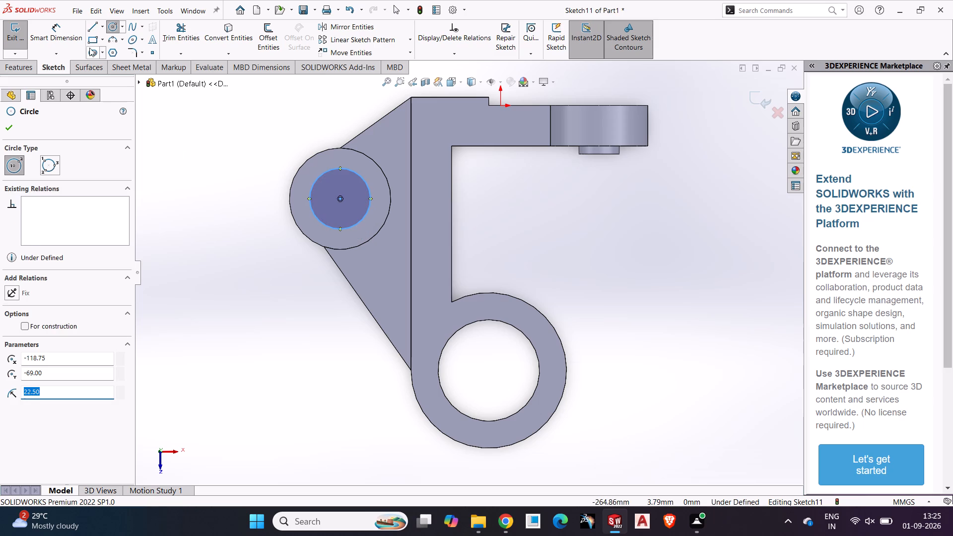
Dimension the diameter of the sketched circle inside the ring as 45 mm.
left_click(46, 32)
left_click(352, 227)
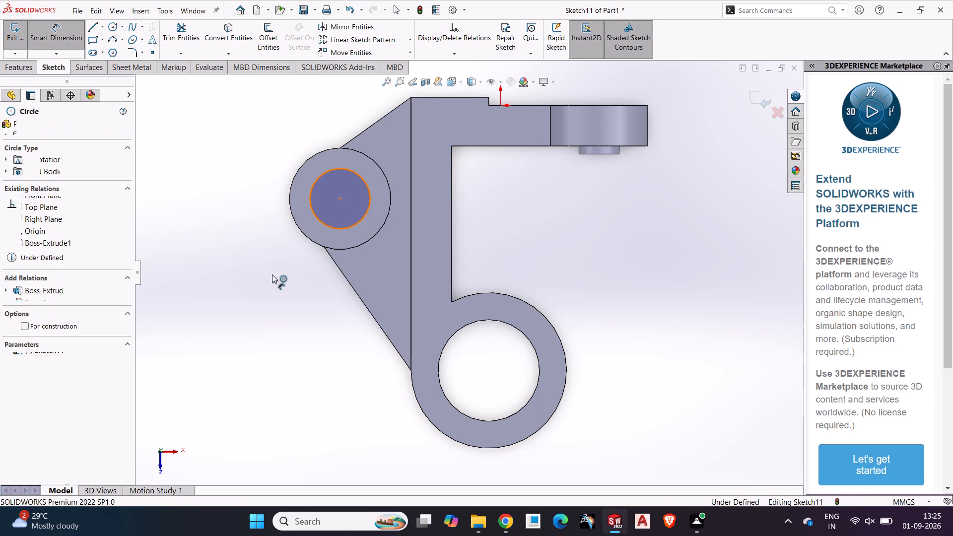
left_click(266, 285)
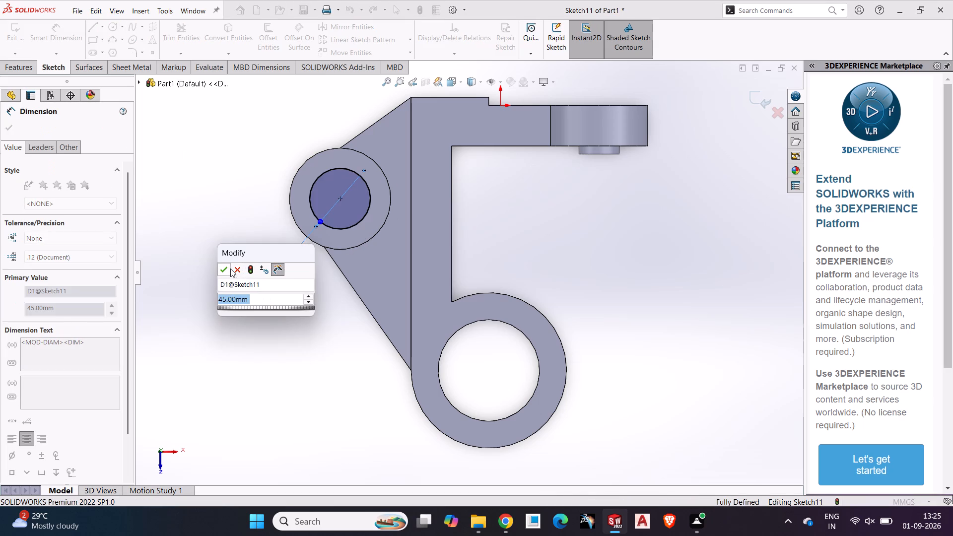
left_click(224, 268)
Extrude-cut the 45 mm circle Through All to open the ring boss through the rib.
left_click(21, 69)
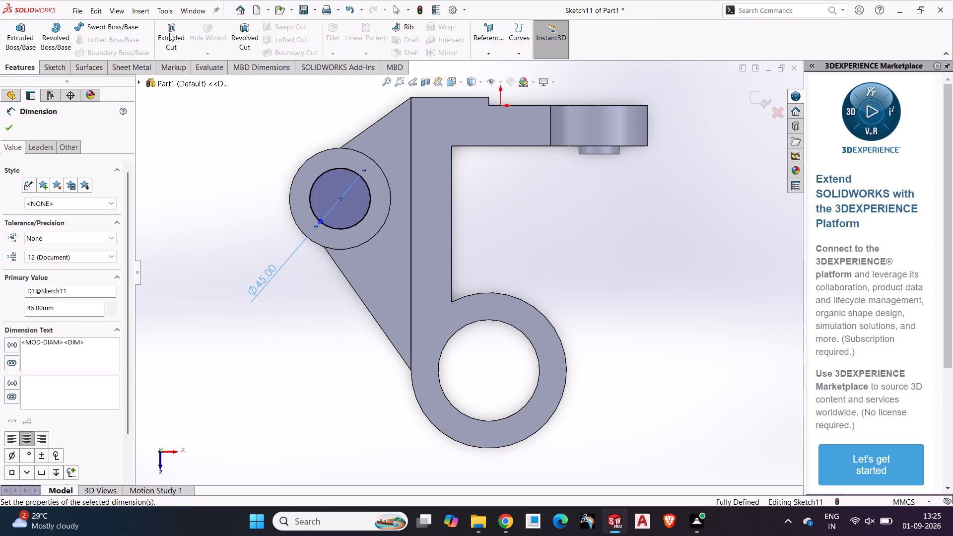
left_click(169, 33)
middle_click_drag(280, 225, 283, 228)
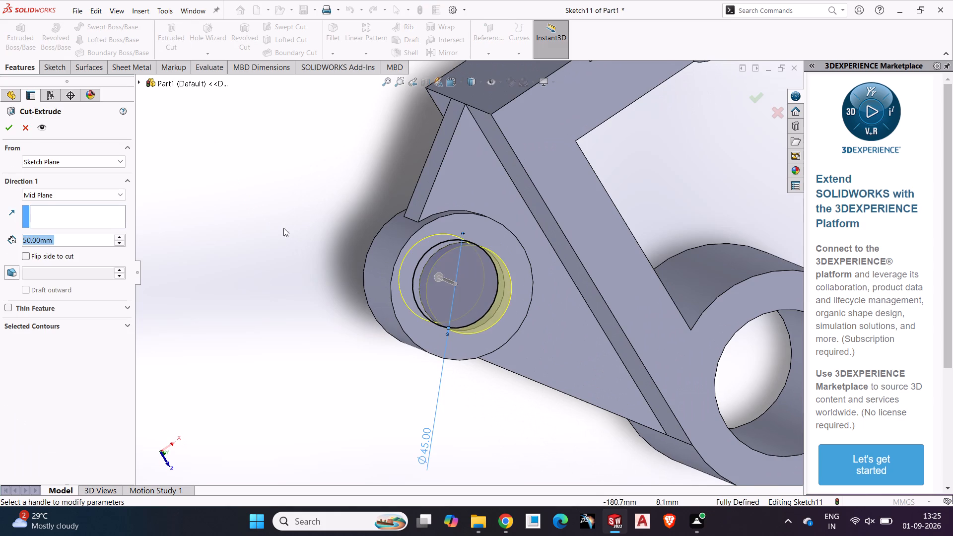
middle_click_drag(283, 228, 331, 267)
left_click(90, 193)
left_click(84, 214)
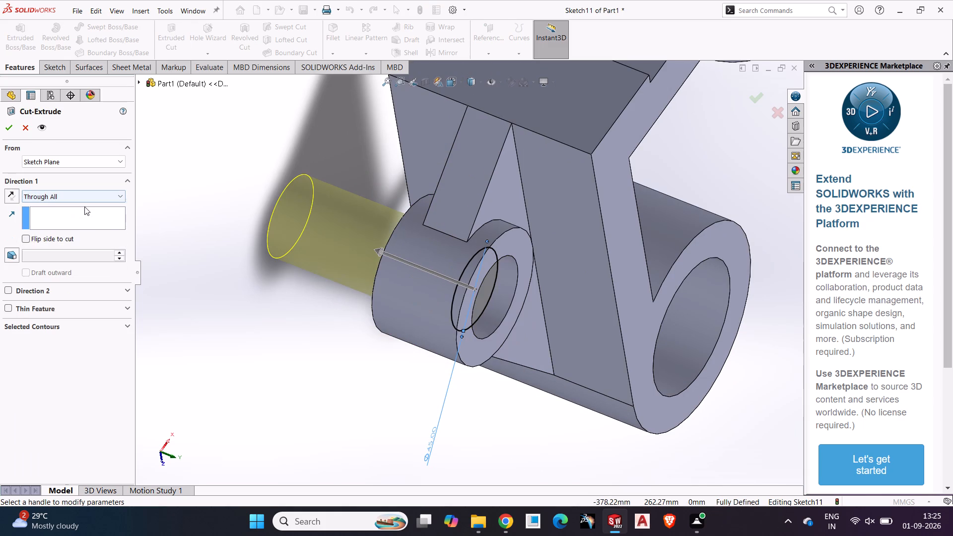
left_click(7, 127)
left_click(186, 225)
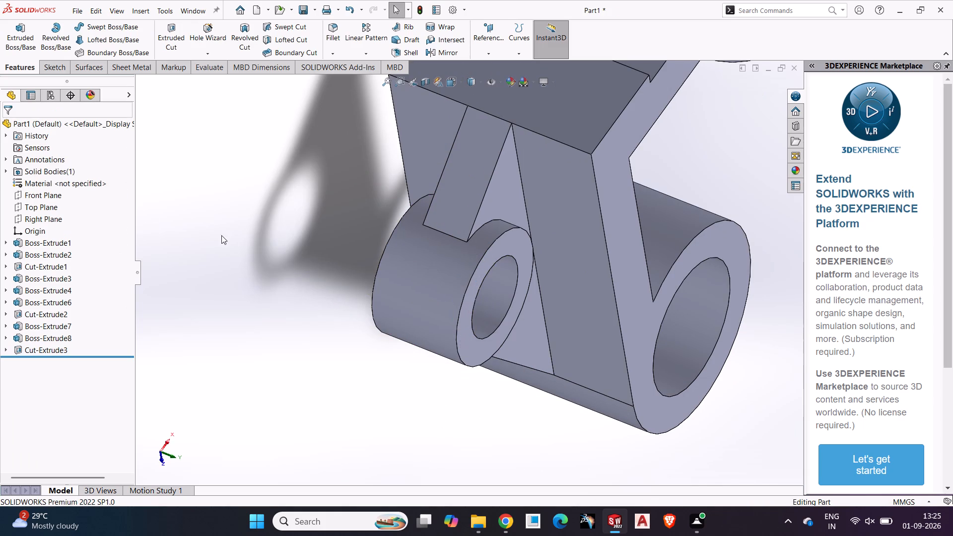
Examine the bracket from all sides, including the standard views, checking the ring boss, rib, cylinder and bossed plate.
middle_click_drag(230, 237, 379, 299)
scroll(379, 299, "up", 3)
middle_click_drag(385, 320, 479, 395)
scroll(477, 395, "up", 1)
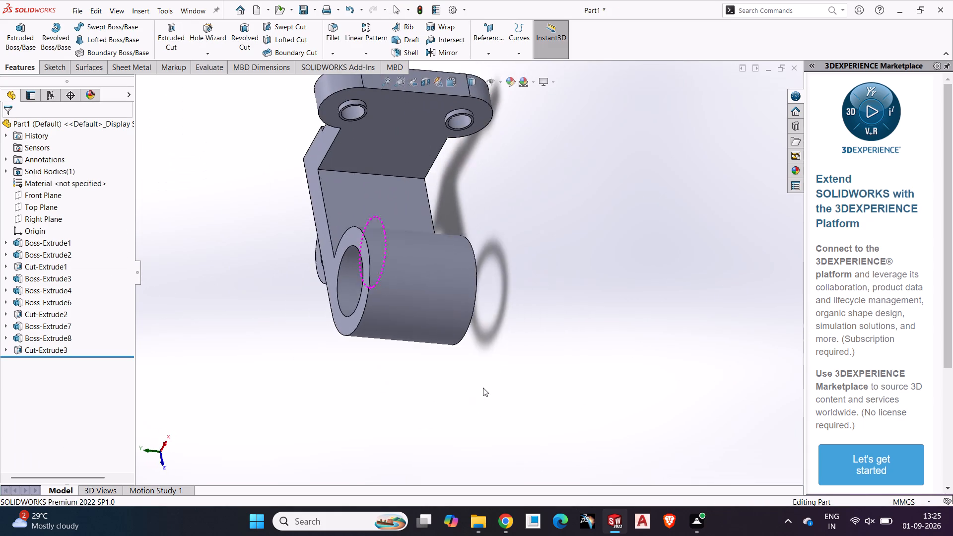
scroll(483, 388, "up", 1)
middle_click_drag(477, 373, 520, 376)
scroll(538, 323, "down", 1)
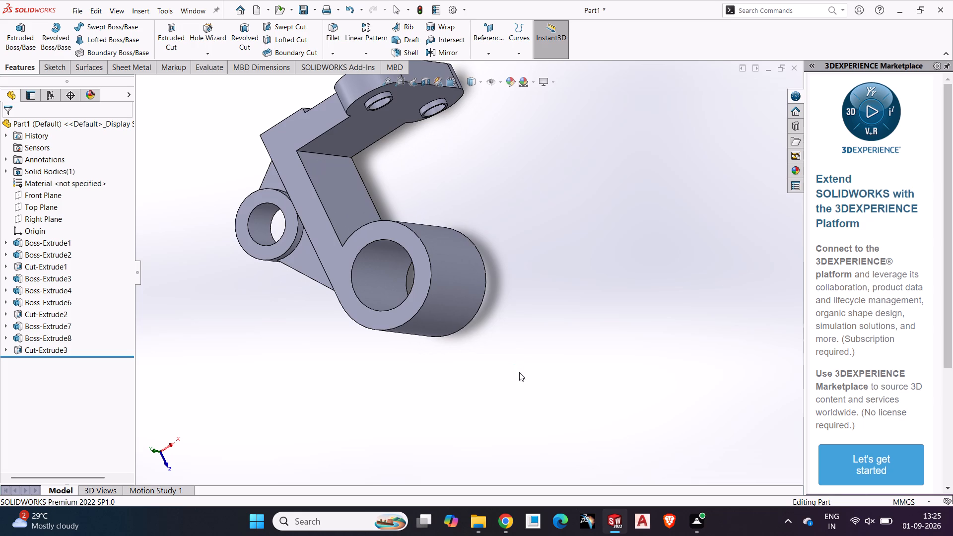
middle_click_drag(516, 361, 529, 389)
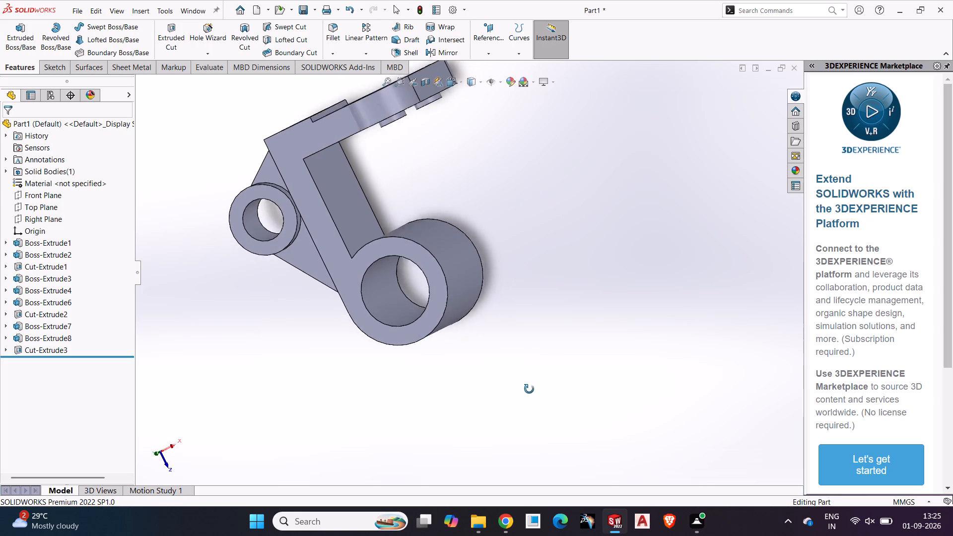
middle_click_drag(529, 389, 440, 176)
middle_click_drag(605, 342, 568, 336)
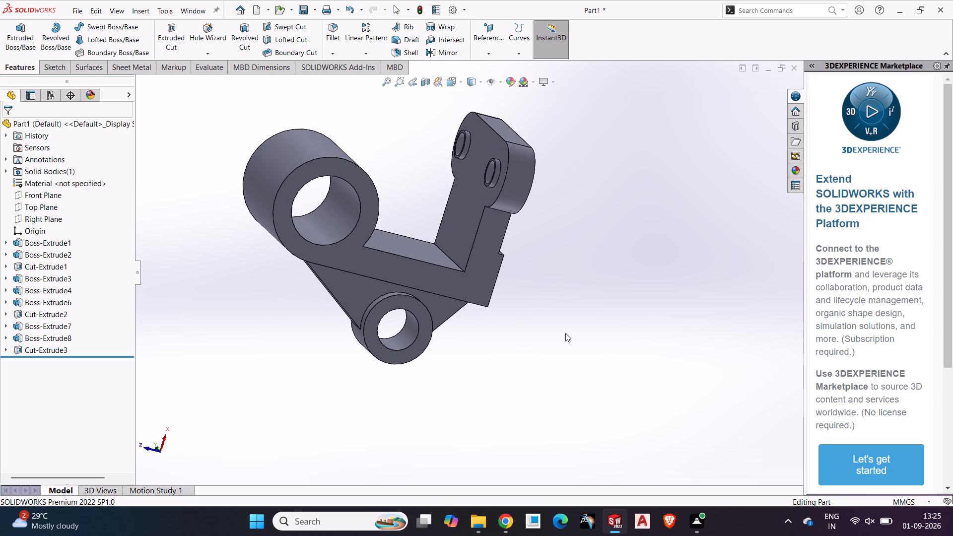
key("ctrl+1")
key("ctrl+2")
key("ctrl+3")
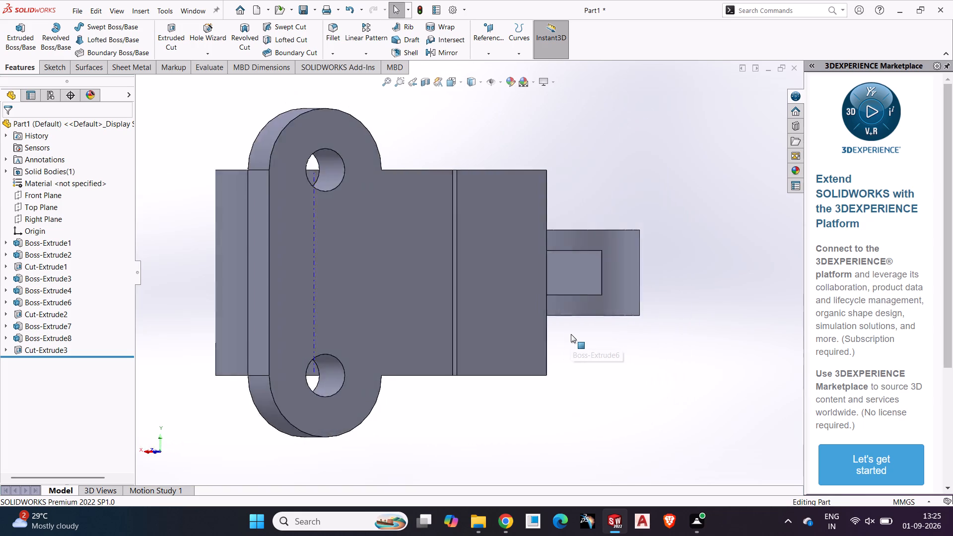
key("ctrl+4")
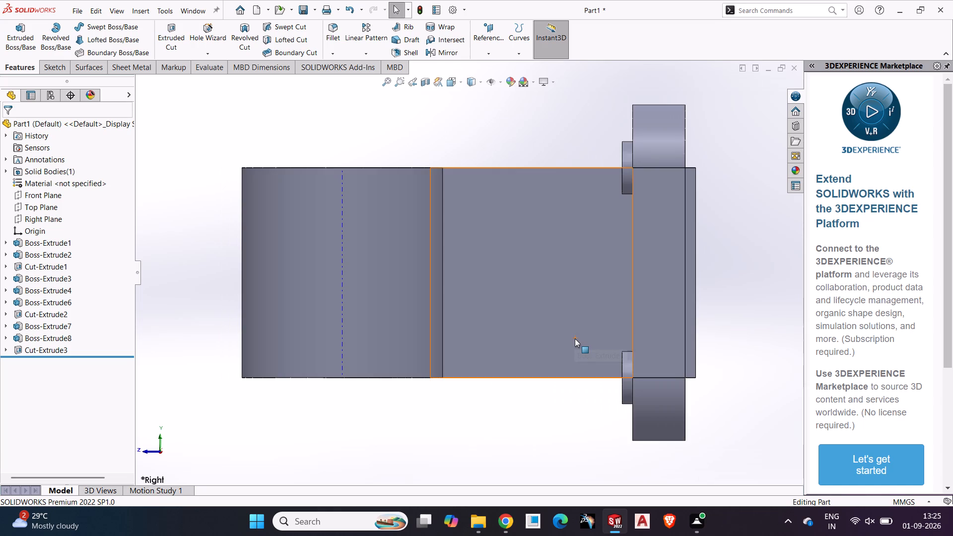
key("ctrl+5")
key("ctrl+6")
middle_click_drag(577, 340, 519, 338)
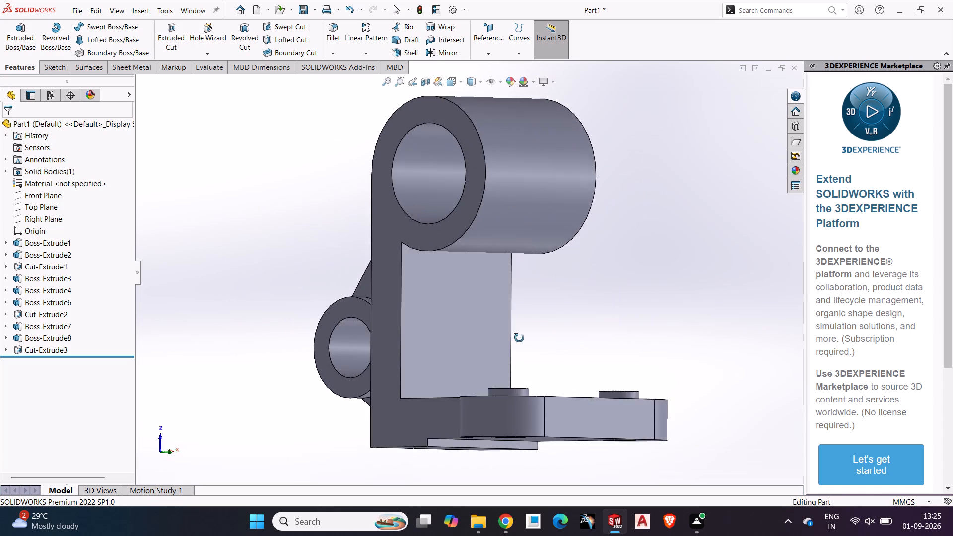
middle_click_drag(519, 338, 535, 332)
scroll(519, 338, "down", 1)
scroll(535, 332, "up", 4)
middle_click_drag(535, 332, 575, 419)
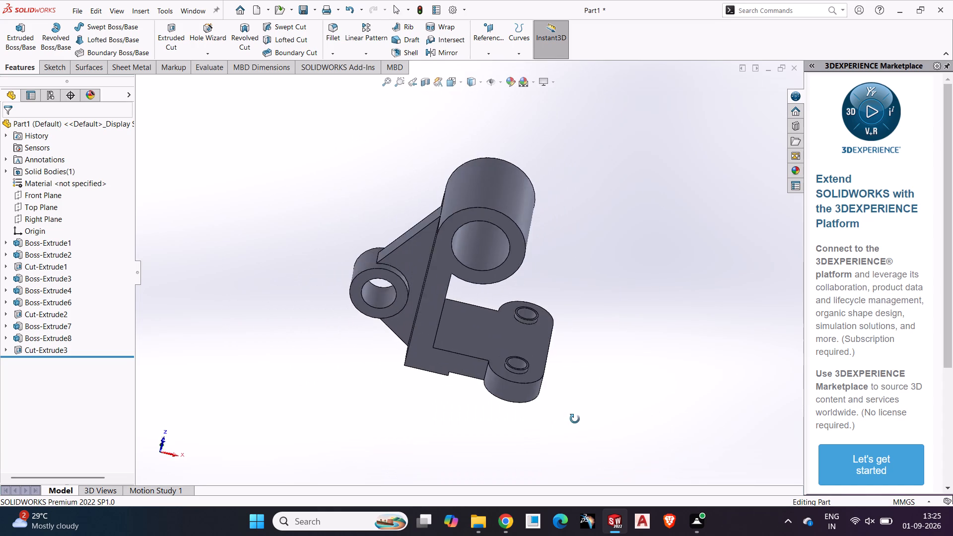
middle_click_drag(575, 419, 587, 362)
middle_click_drag(387, 301, 377, 353)
middle_click_drag(362, 336, 381, 326)
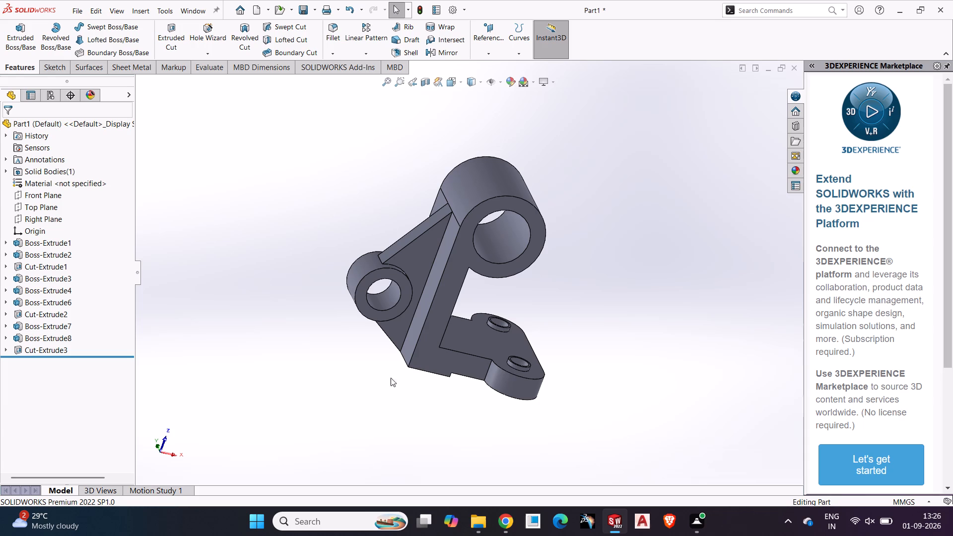
scroll(407, 353, "down", 1)
middle_click_drag(470, 361, 433, 375)
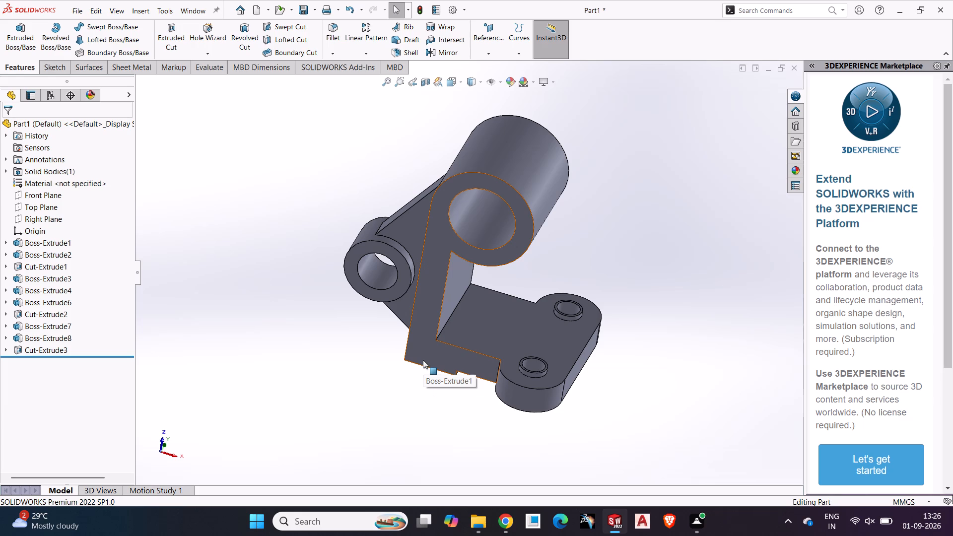
left_click(327, 361)
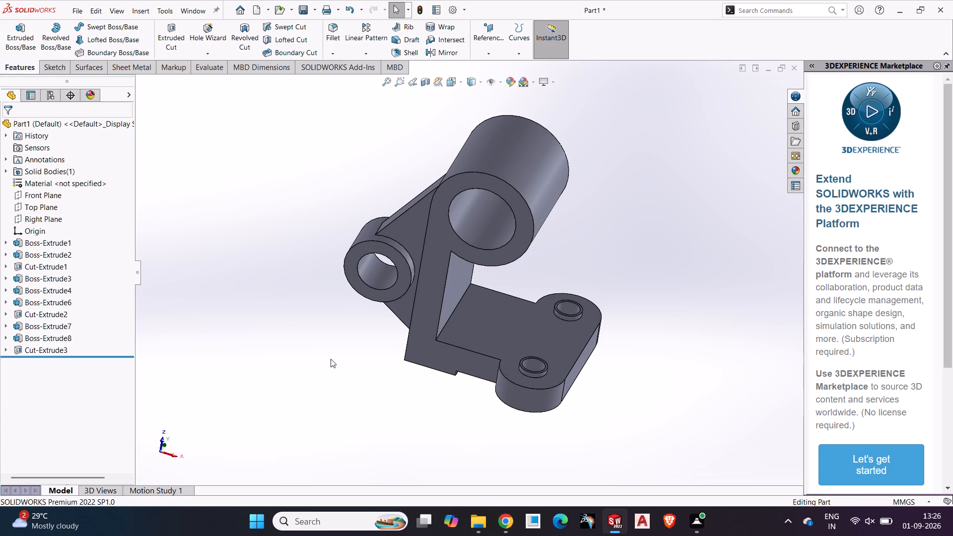
middle_click_drag(345, 388, 462, 358)
scroll(462, 357, "down", 1)
scroll(460, 359, "up", 2)
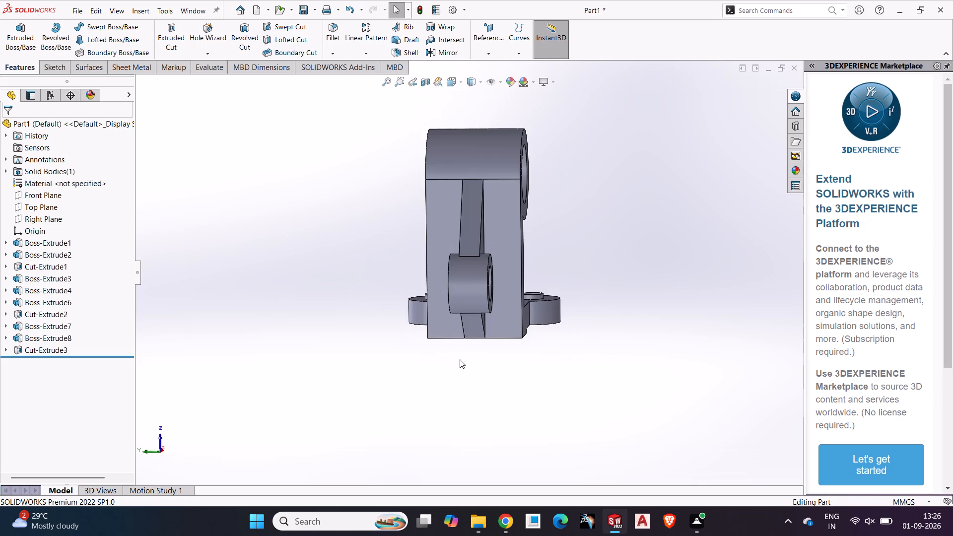
middle_click_drag(460, 359, 341, 454)
scroll(382, 389, "up", 3)
middle_click_drag(391, 371, 418, 242)
scroll(418, 242, "down", 4)
Save the part as intern p3 in the SoidWorks Drawings folder.
left_click(312, 10)
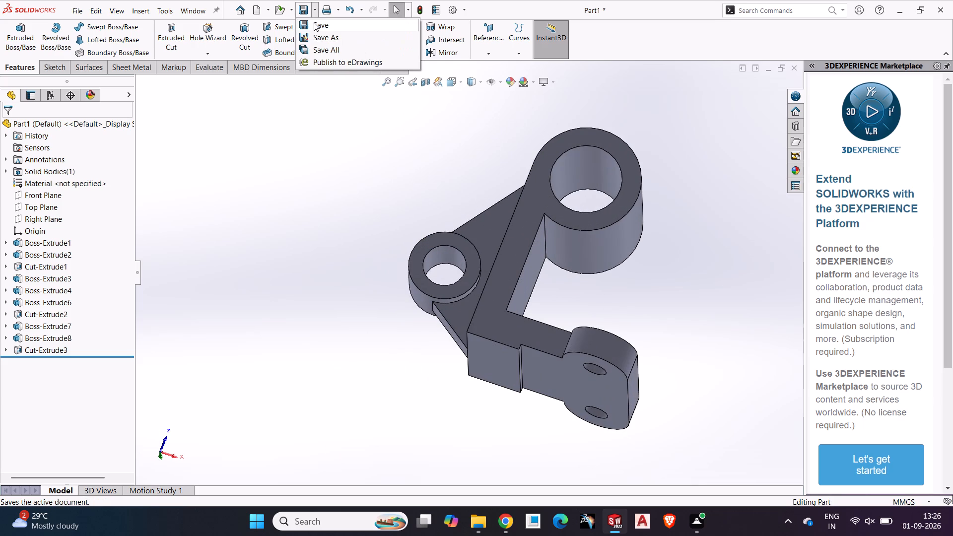
left_click(315, 33)
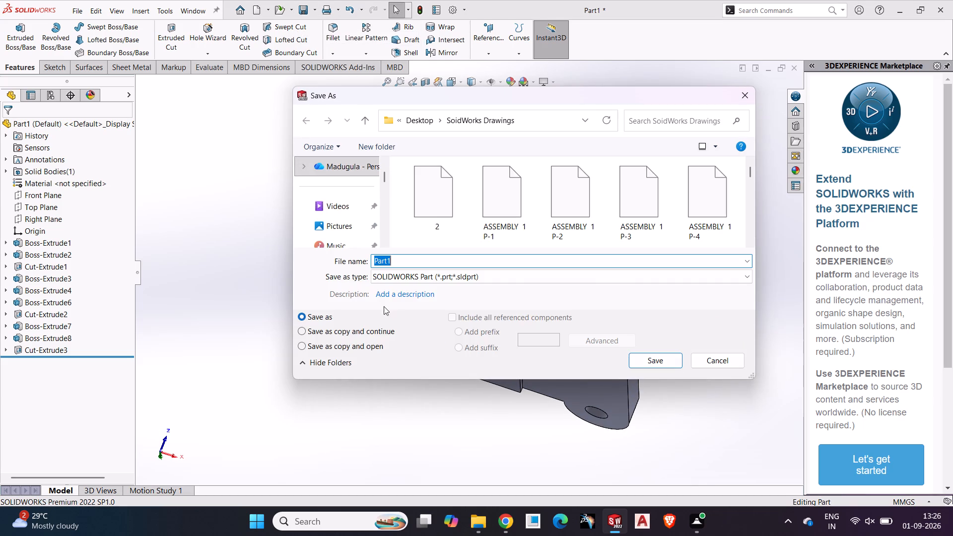
key("i")
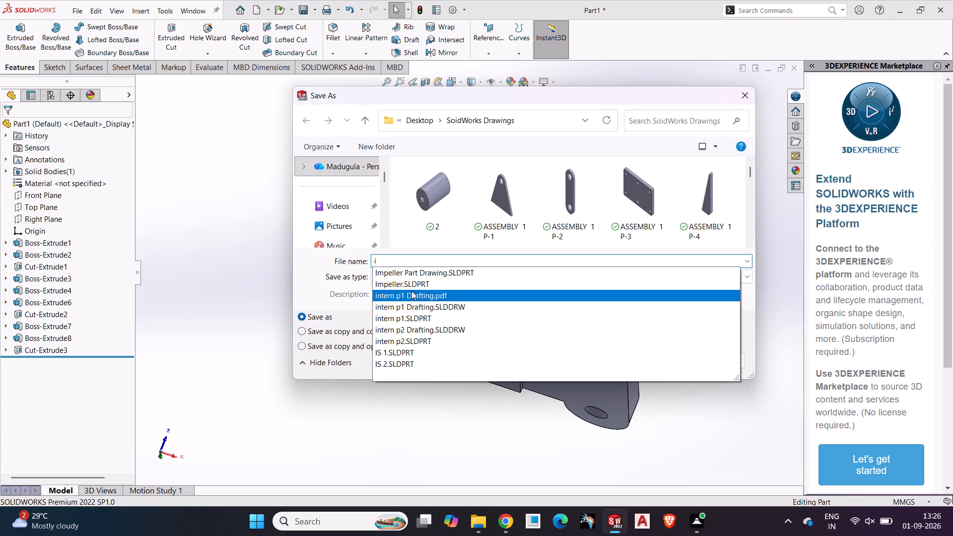
left_click(405, 322)
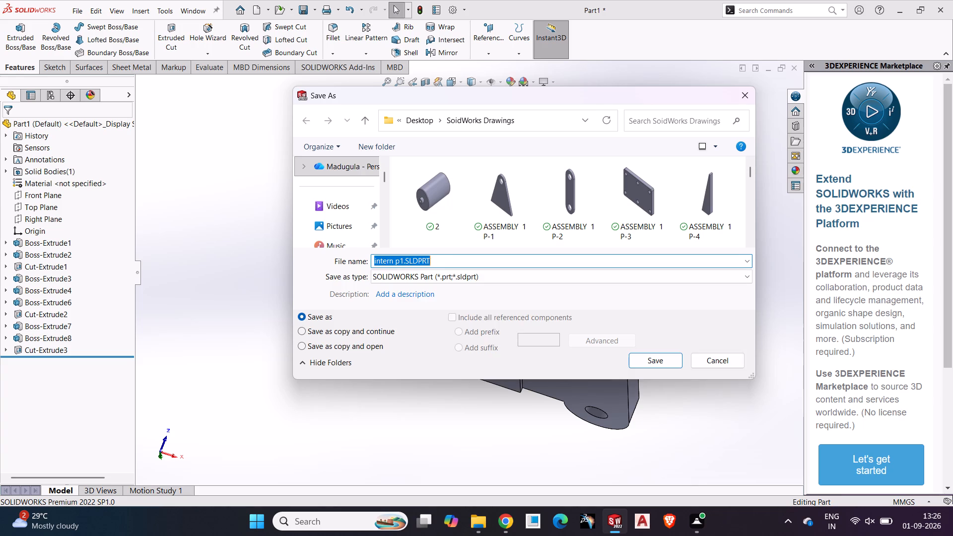
left_click_drag(403, 259, 402, 264)
key("BackSpace")
key("3")
key("Return")
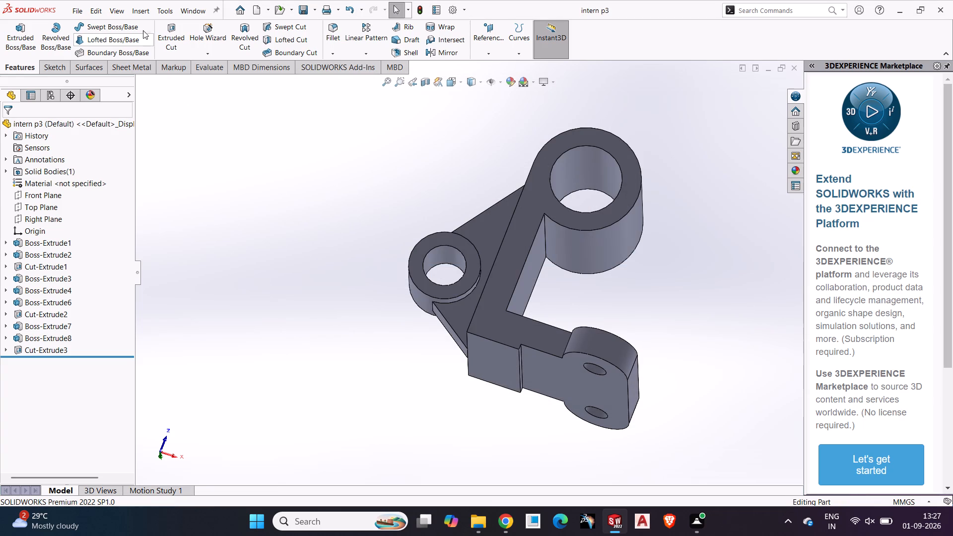
Make a drawing from the part on a standard A0 (ISO) sheet with the sheet format displayed.
left_click(69, 9)
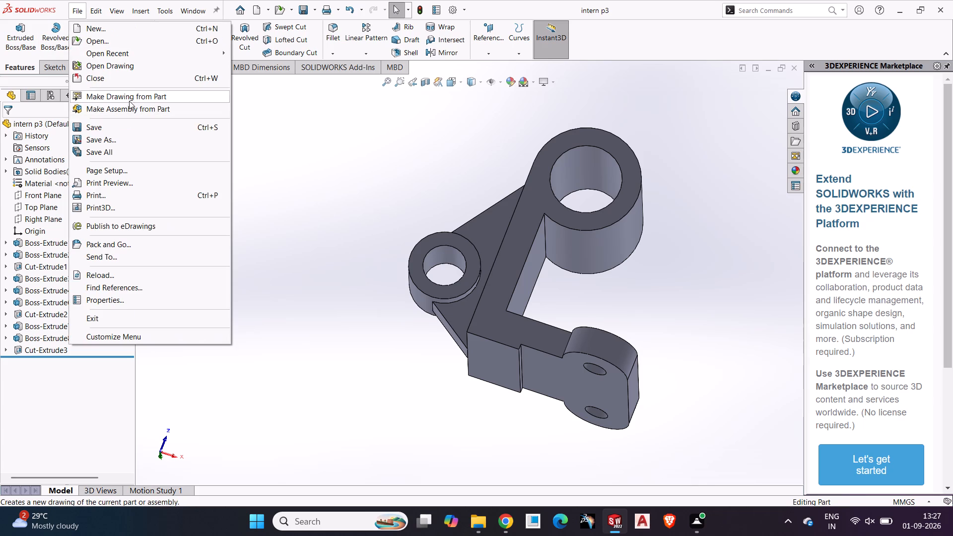
left_click(132, 93)
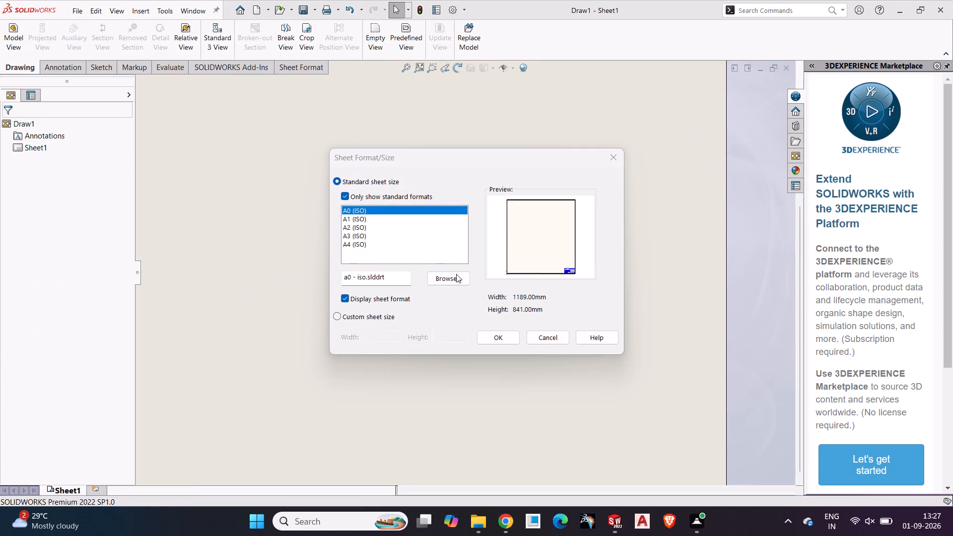
left_click(500, 338)
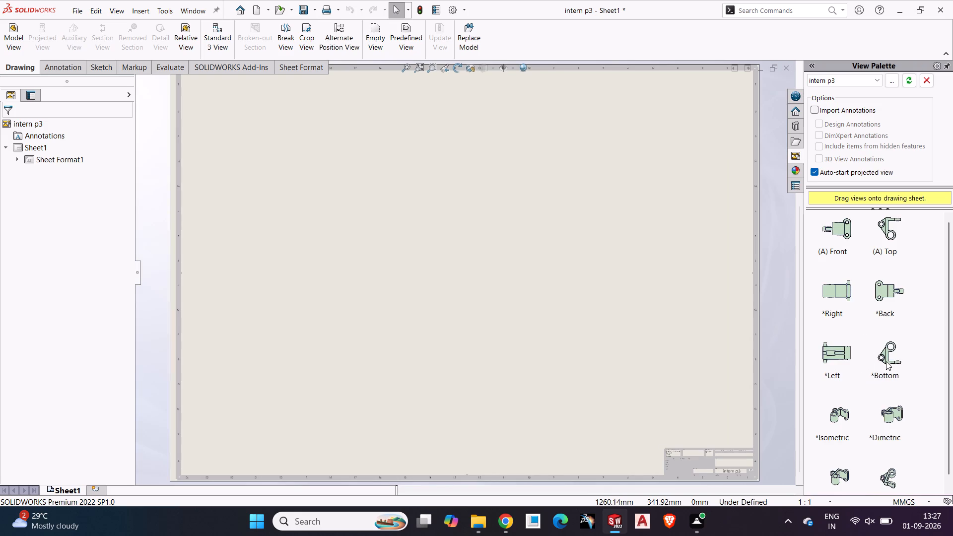
Place the Top view near the middle of the sheet and a projected side view to its left.
scroll(866, 415, "down", 1)
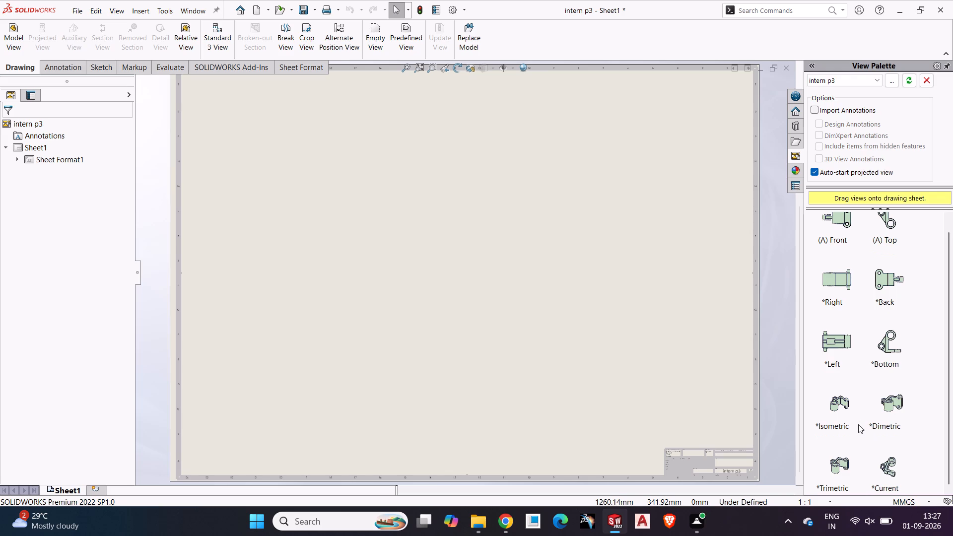
scroll(864, 412, "up", 1)
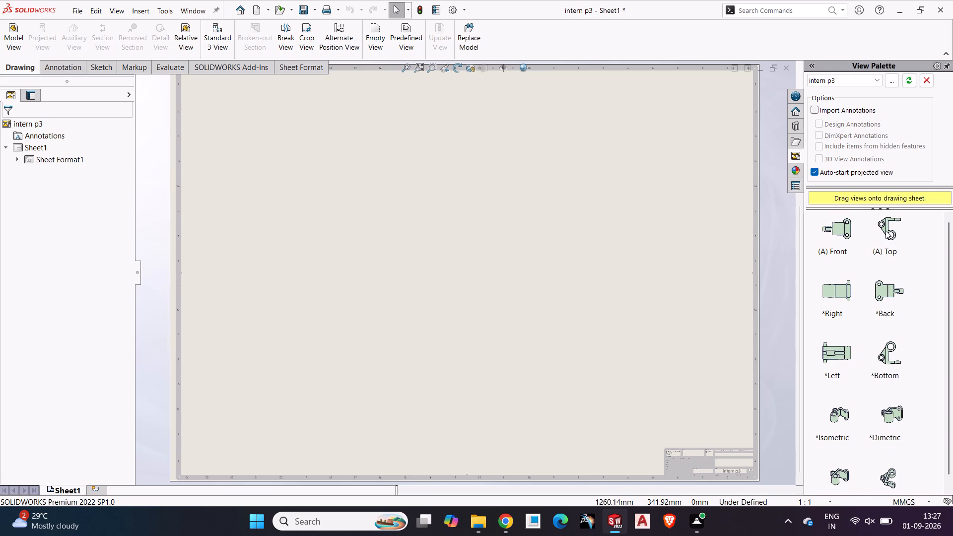
left_click_drag(885, 230, 489, 326)
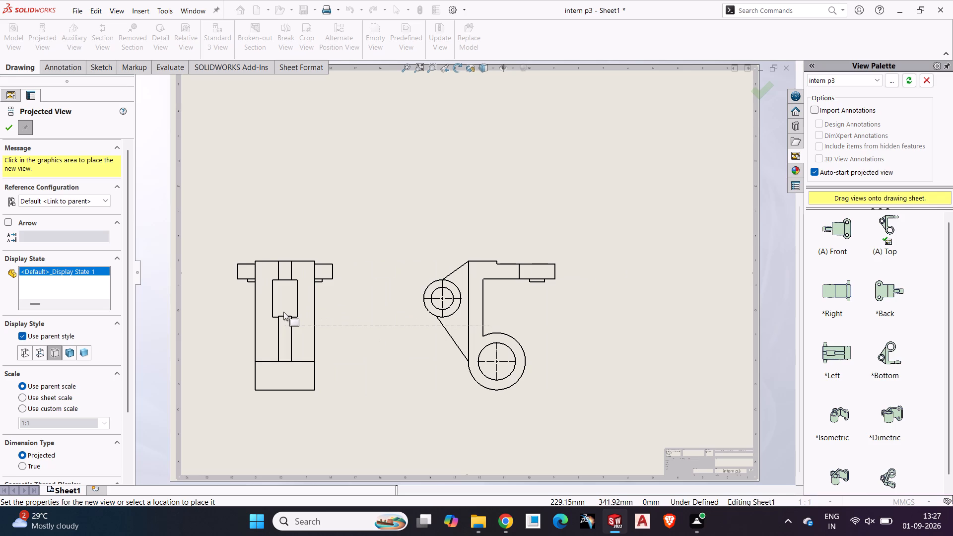
left_click(283, 312)
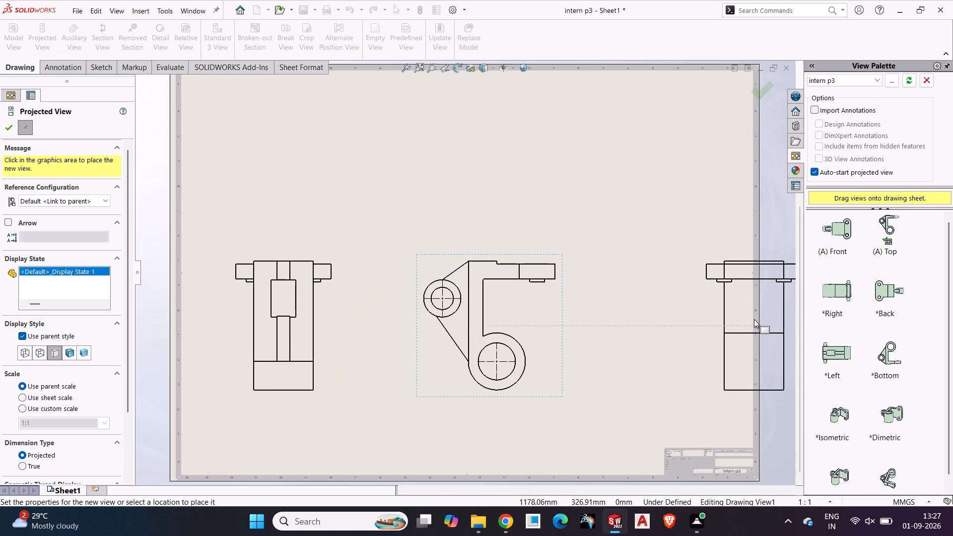
key("Escape")
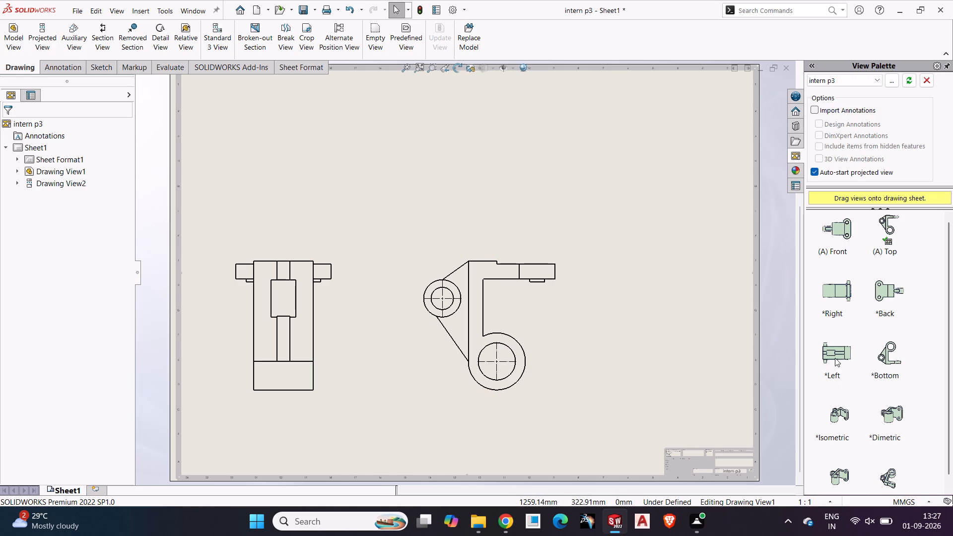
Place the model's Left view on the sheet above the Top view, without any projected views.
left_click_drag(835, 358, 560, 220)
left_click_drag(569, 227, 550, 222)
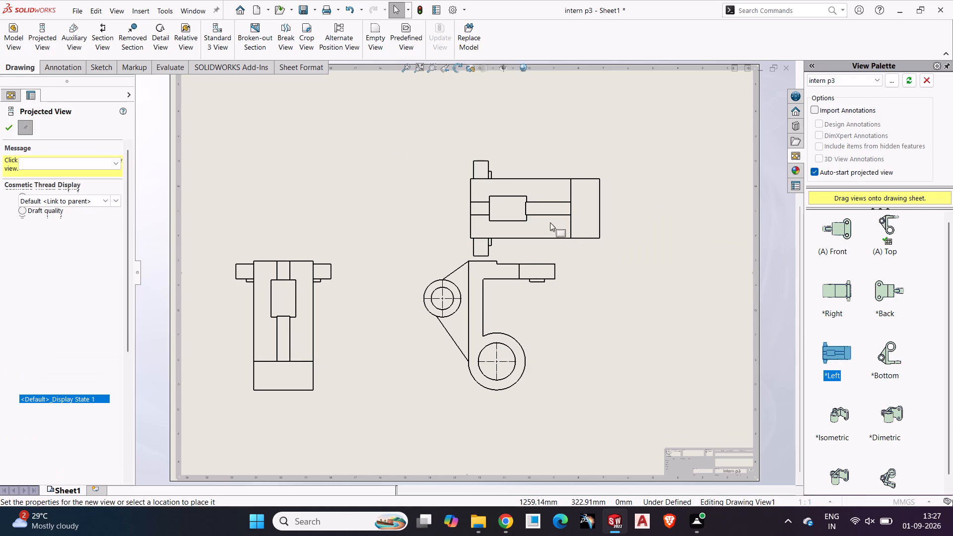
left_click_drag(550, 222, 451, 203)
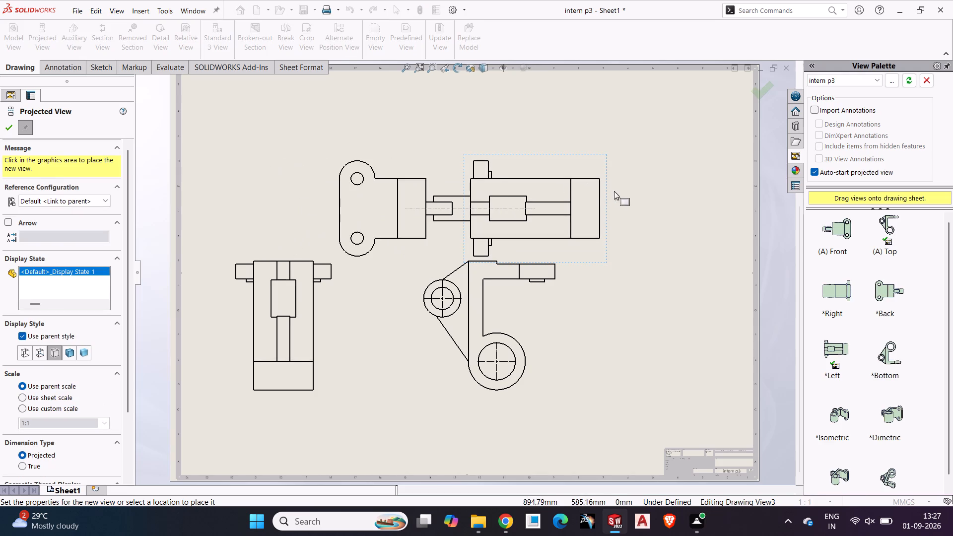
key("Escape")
Delete the Left view above the Top view from the sheet.
right_click(557, 193)
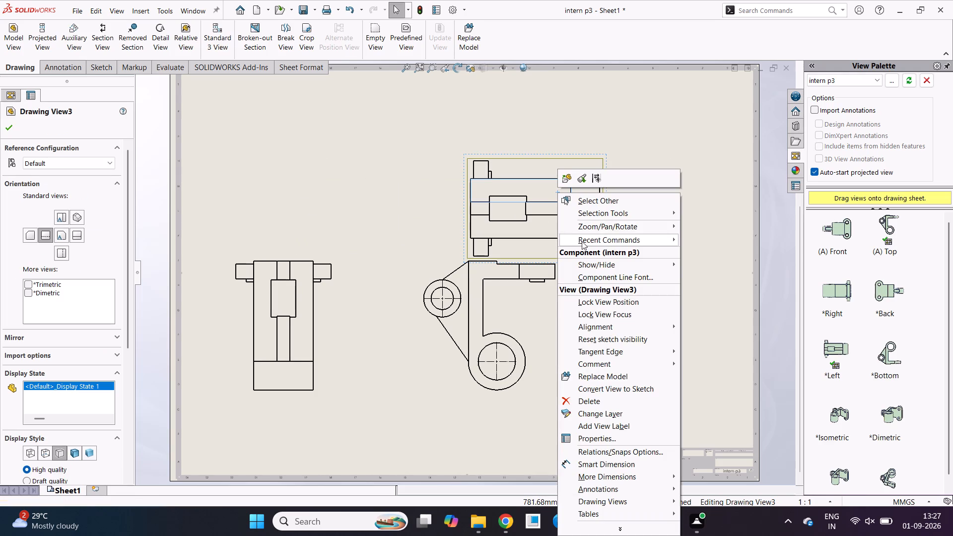
left_click(589, 401)
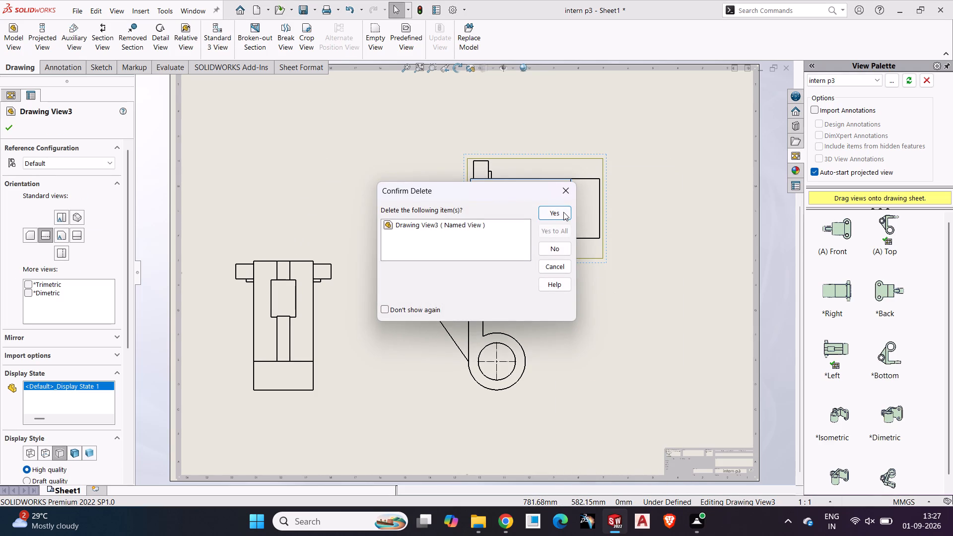
left_click(564, 212)
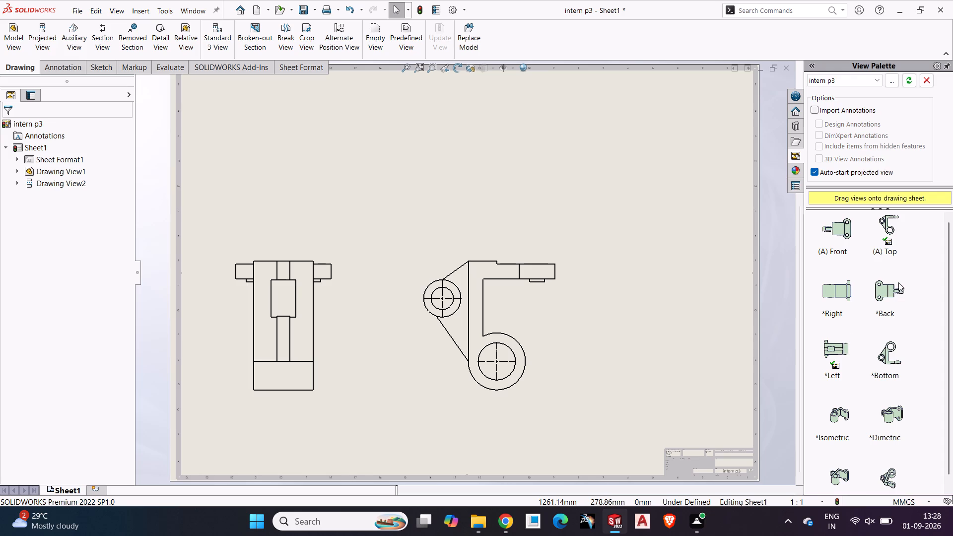
Place the model's Back view on the sheet above the projected side view, without any projected views.
left_click_drag(875, 297, 386, 151)
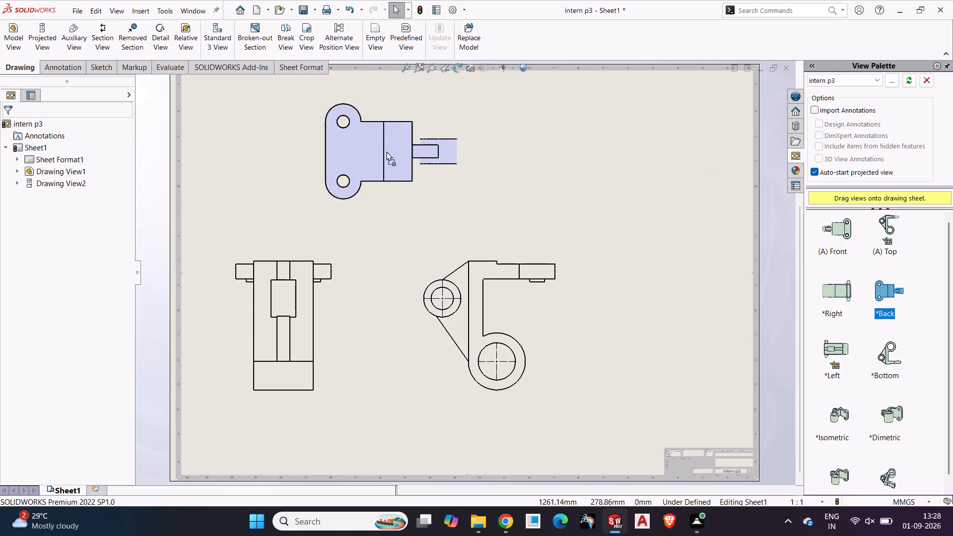
left_click_drag(386, 151, 302, 148)
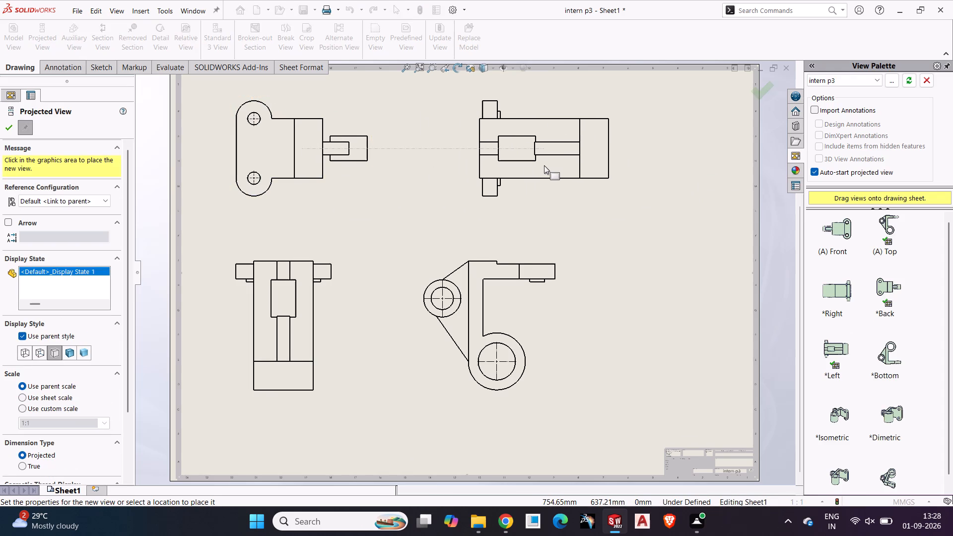
key("Escape")
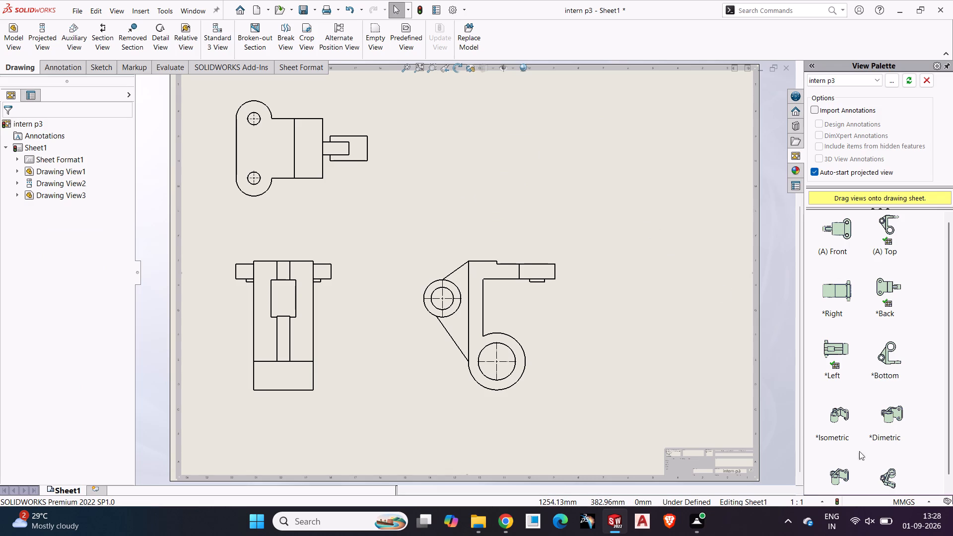
Place the model's Isometric view on the sheet above the Top view and across from the Back view.
scroll(835, 469, "down", 2)
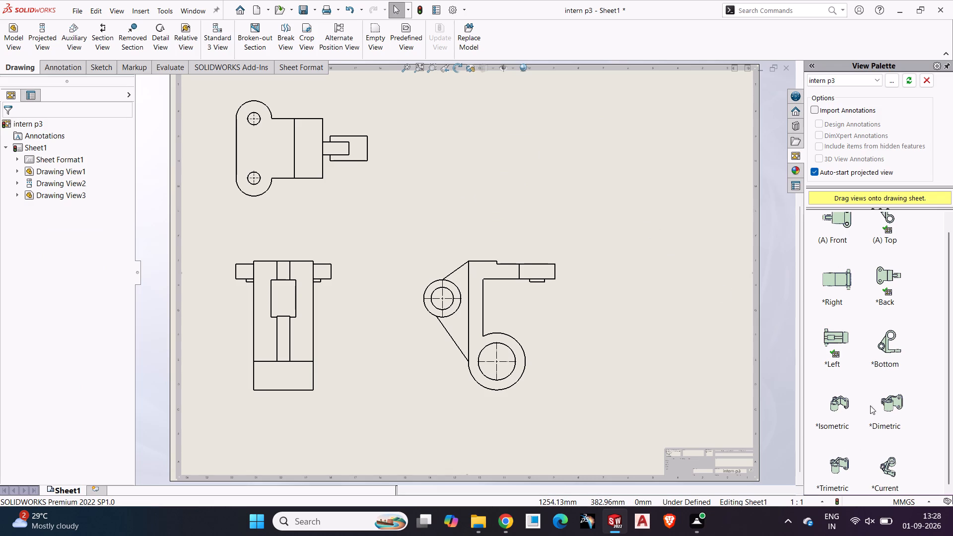
left_click_drag(847, 408, 563, 175)
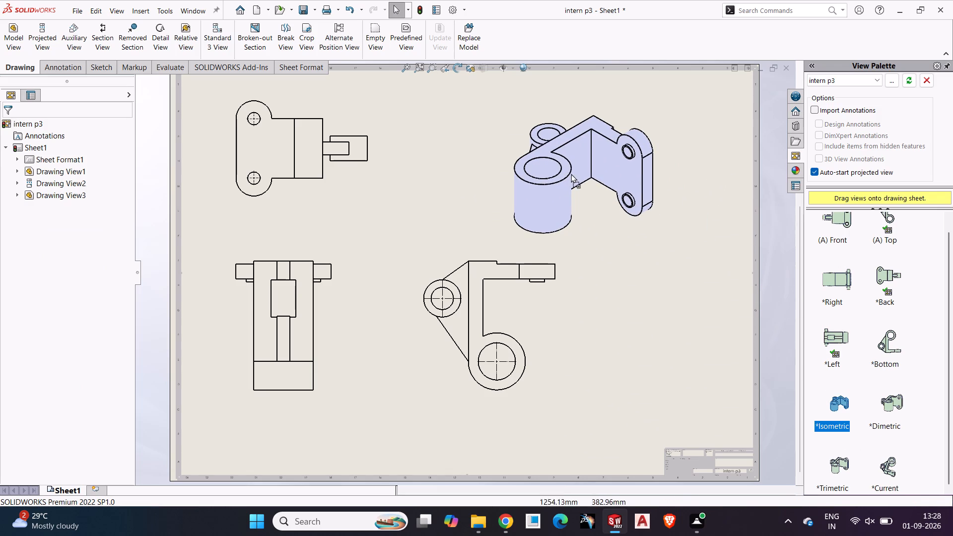
right_click(569, 170)
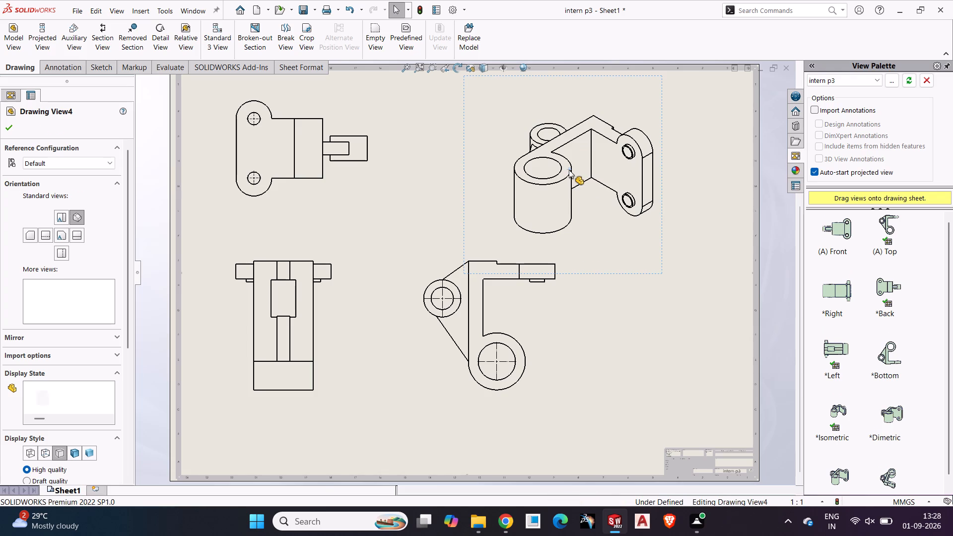
left_click(711, 166)
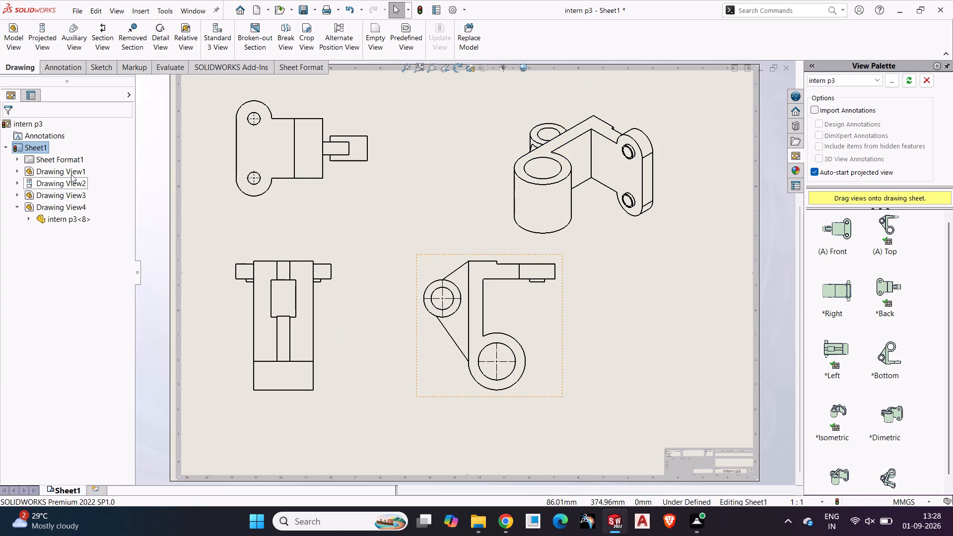
left_click(146, 333)
Start a Save As of the drawing in the SoidWorks Drawings folder with the file name intern p3 Drafting.pdf.
left_click(315, 10)
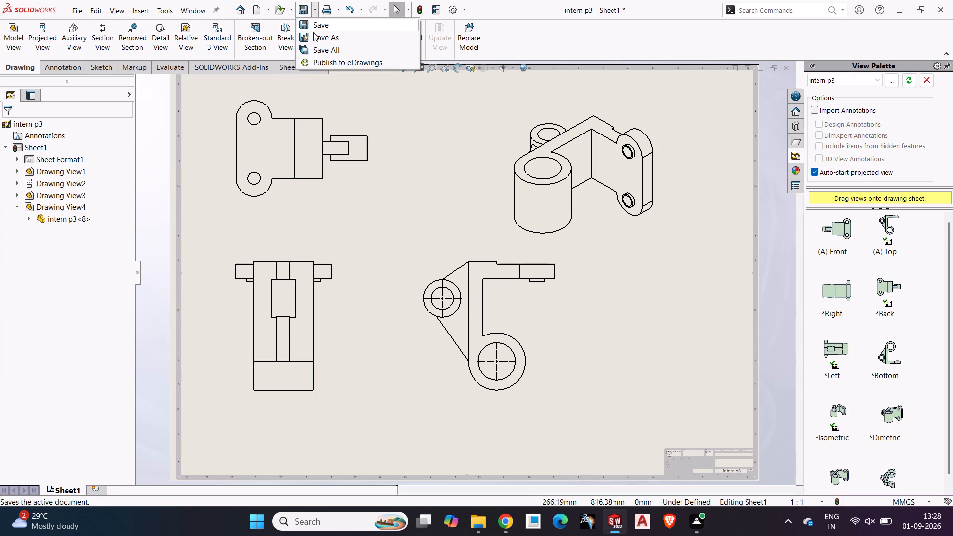
left_click(312, 37)
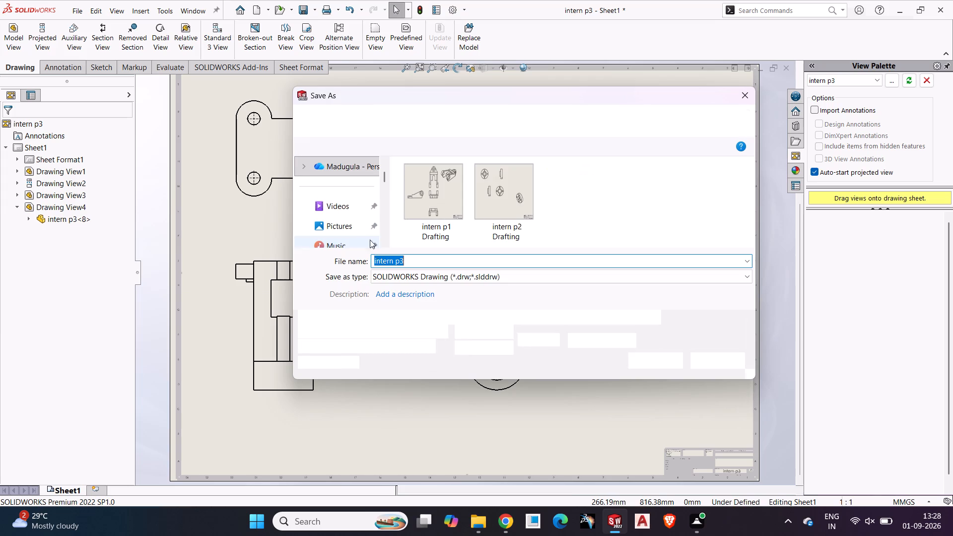
key("space")
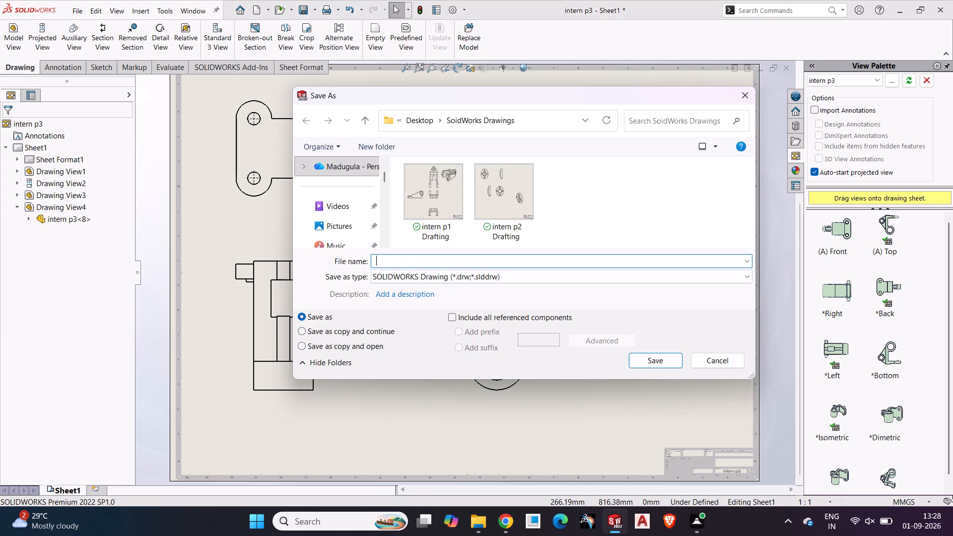
key("i")
key("n")
type("ter")
left_click_drag(394, 254, 353, 262)
left_click_drag(407, 256, 362, 258)
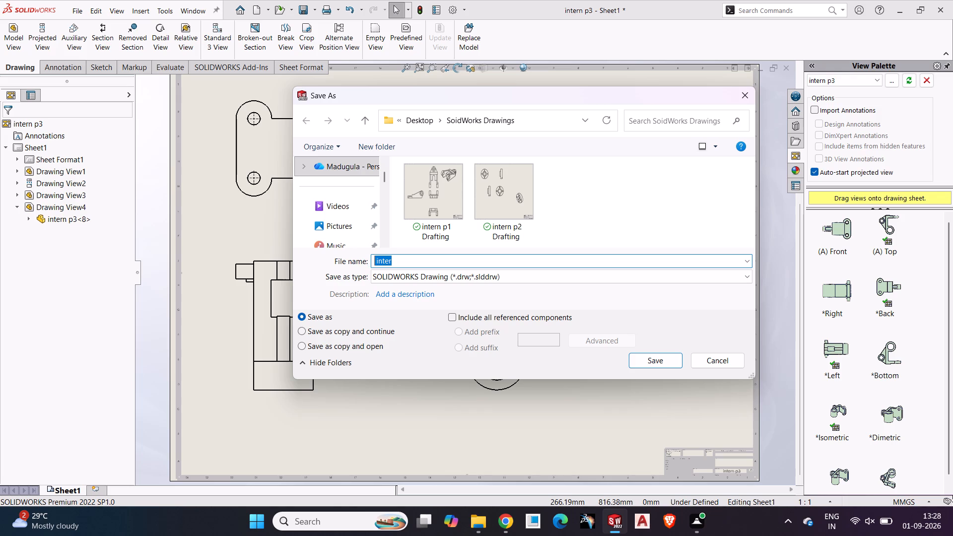
key("n")
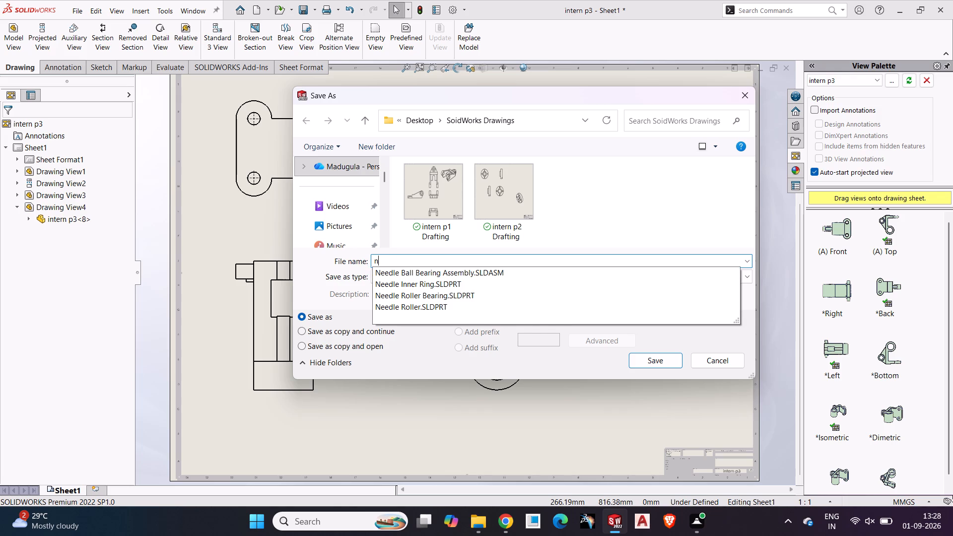
key("BackSpace")
type("intern")
key("Down")
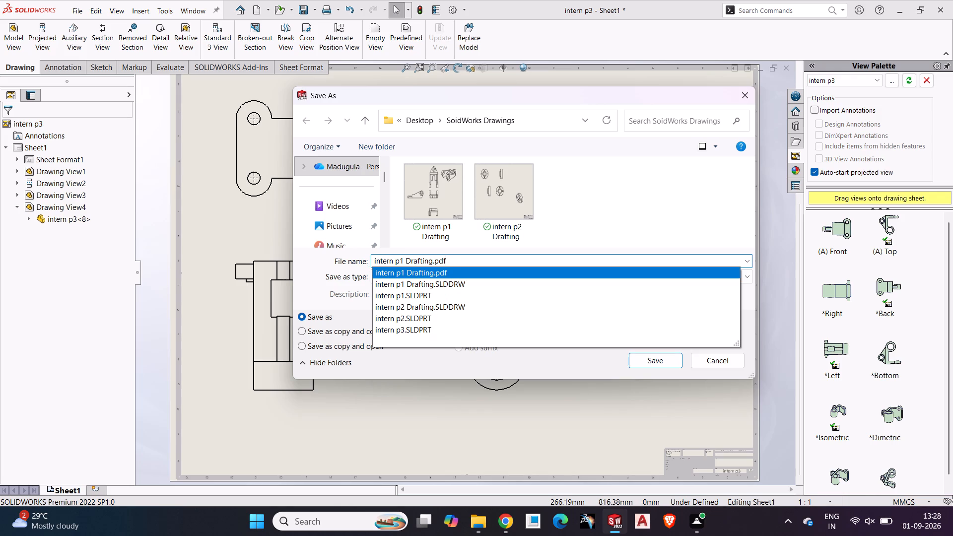
key("Left")
key("Left")
key("Left")
key("Left")
key("Left")
key("Left")
key("Left")
key("Left")
key("Left")
key("Left")
key("Left")
key("Left")
key("Left")
key("Left")
key("Right")
key("BackSpace")
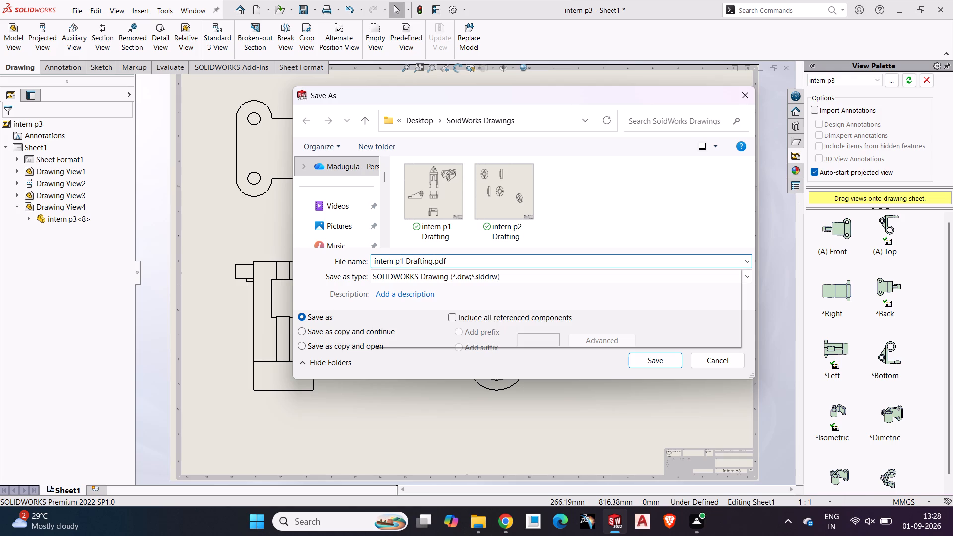
key("4")
key("Right")
key("Right")
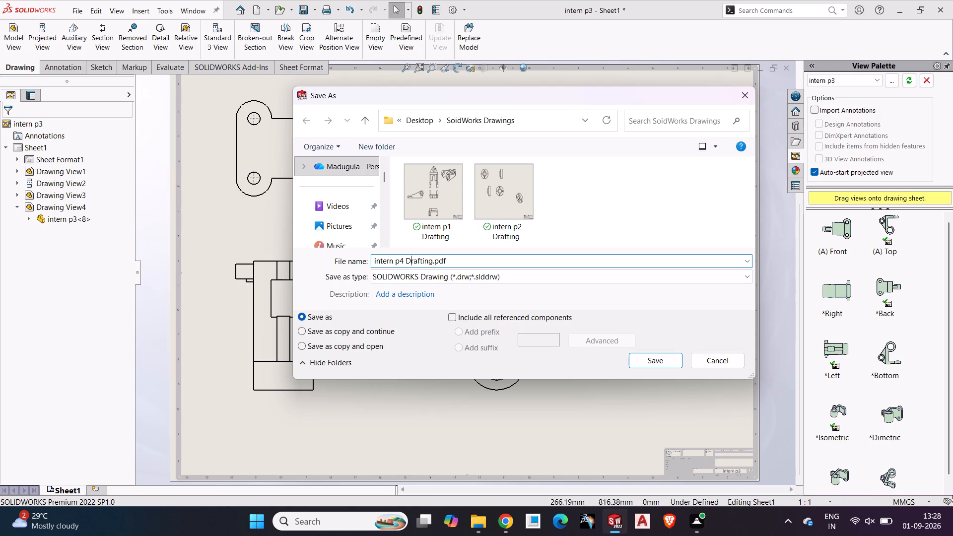
key("Right")
key("Right")
key("Right")
key("Right")
key("Left")
key("Left")
key("Left")
key("Left")
key("Left")
key("Left")
key("BackSpace")
key("3")
key("Right")
key("Right")
key("Right")
key("Right")
key("Right")
key("Right")
key("Down")
key("Down")
key("Tab")
Set the file type to Adobe Portable Document Format (*.pdf) and save the drawing.
left_click(446, 271)
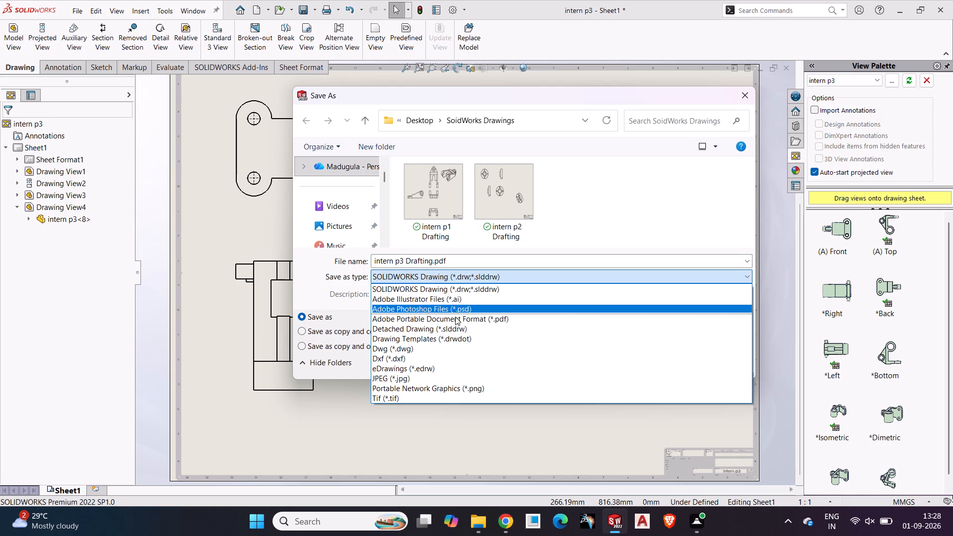
left_click(455, 317)
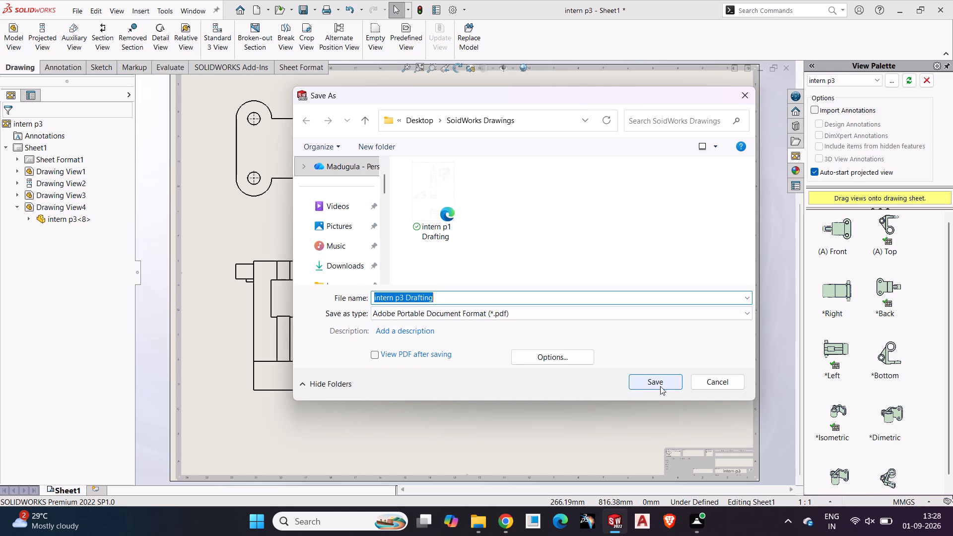
left_click(661, 386)
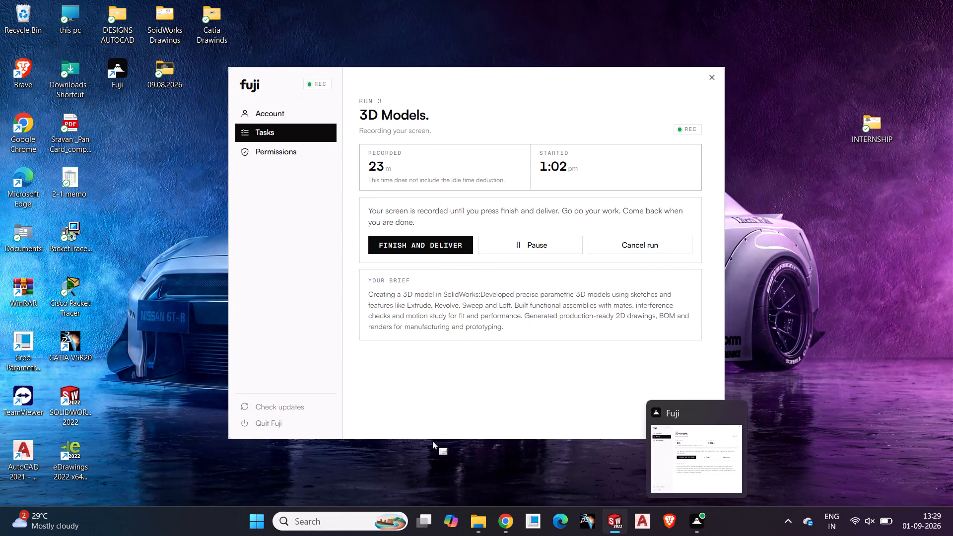
Dismiss the SOLIDWORKS Resource Monitor notification.
middle_click_drag(487, 348, 495, 338)
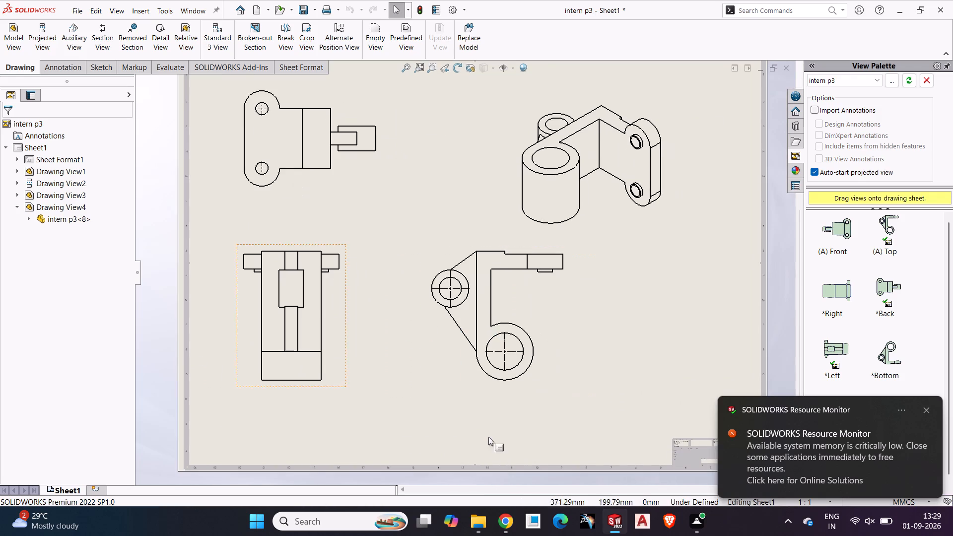
left_click(928, 413)
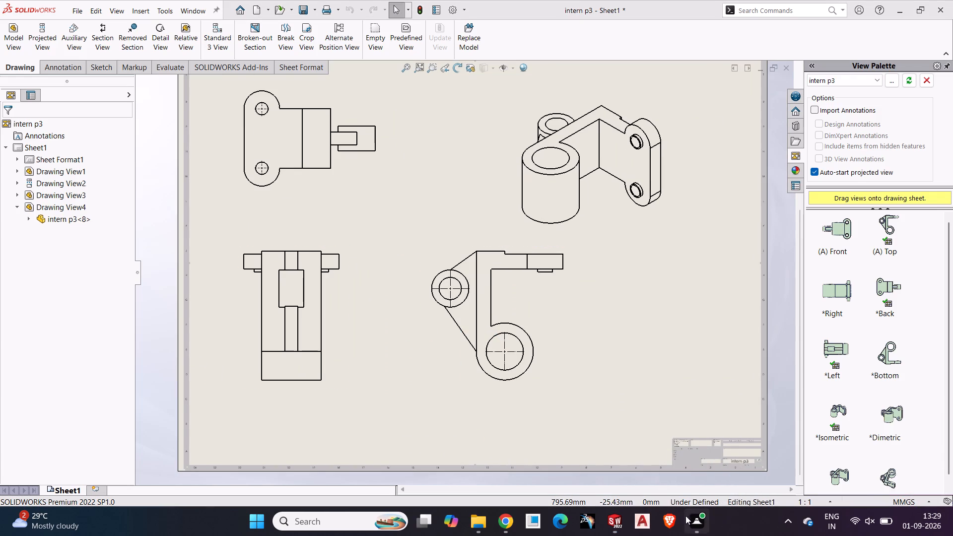
Switch to the intern p3 part window and examine the finished bracket from all sides.
left_click(571, 464)
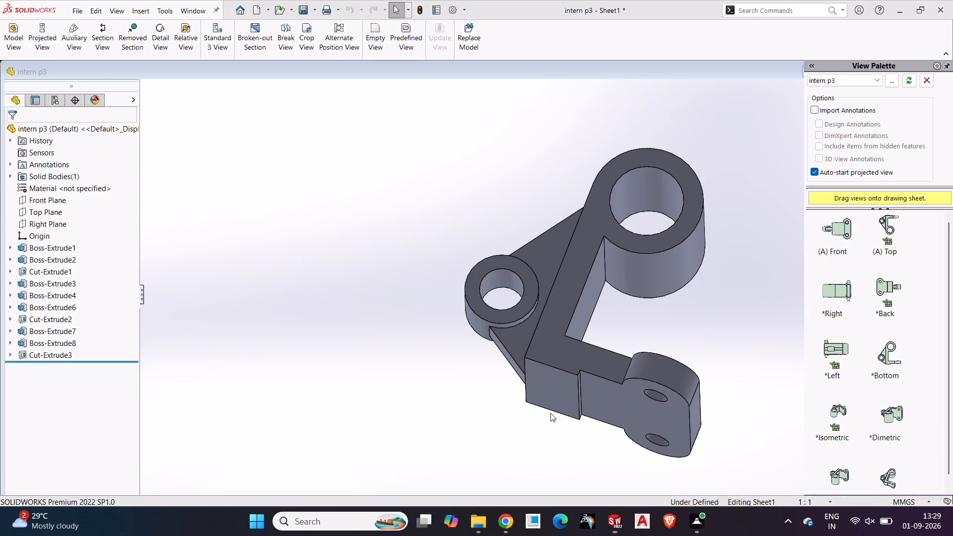
middle_click_drag(542, 316, 473, 327)
scroll(473, 327, "up", 2)
middle_click_drag(476, 329, 620, 409)
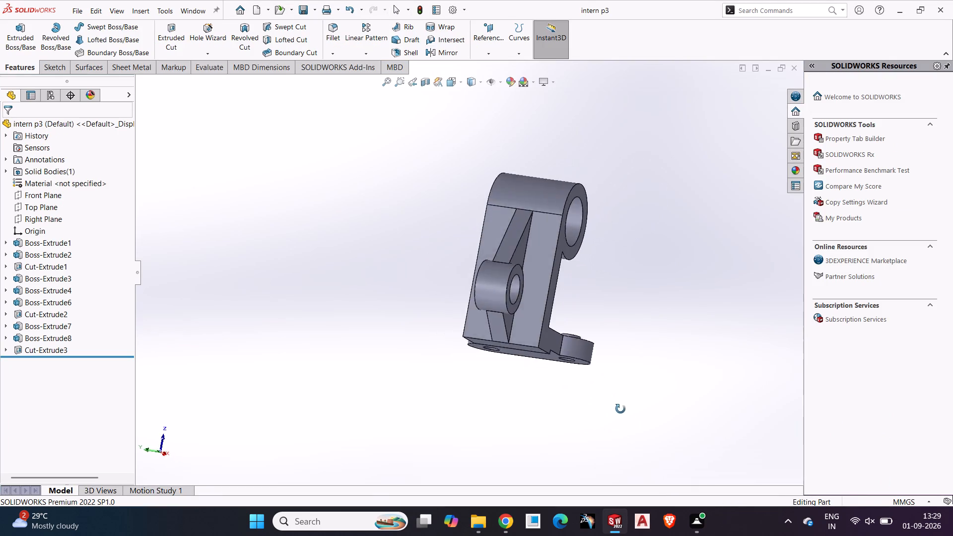
middle_click_drag(620, 409, 510, 433)
middle_click_drag(513, 316, 680, 266)
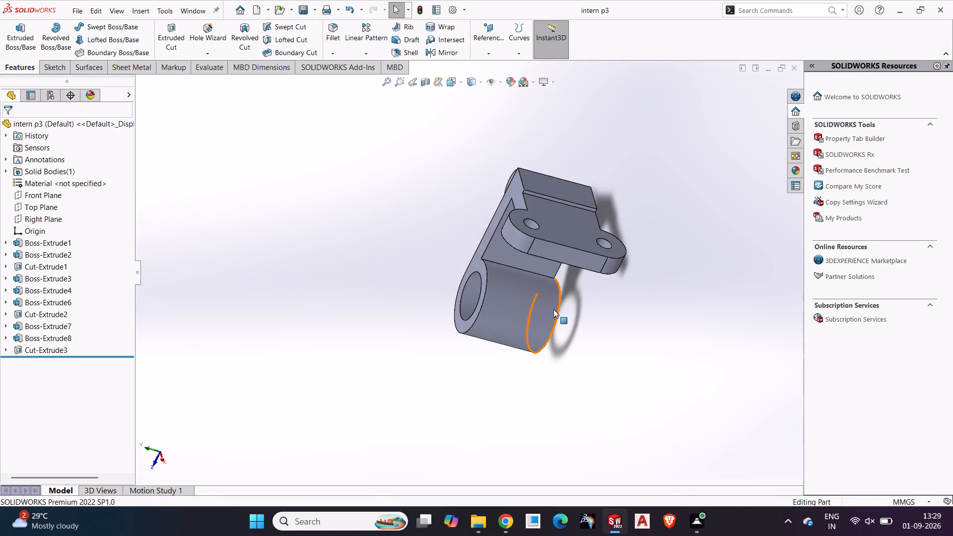
middle_click_drag(553, 309, 684, 269)
middle_click_drag(582, 305, 502, 222)
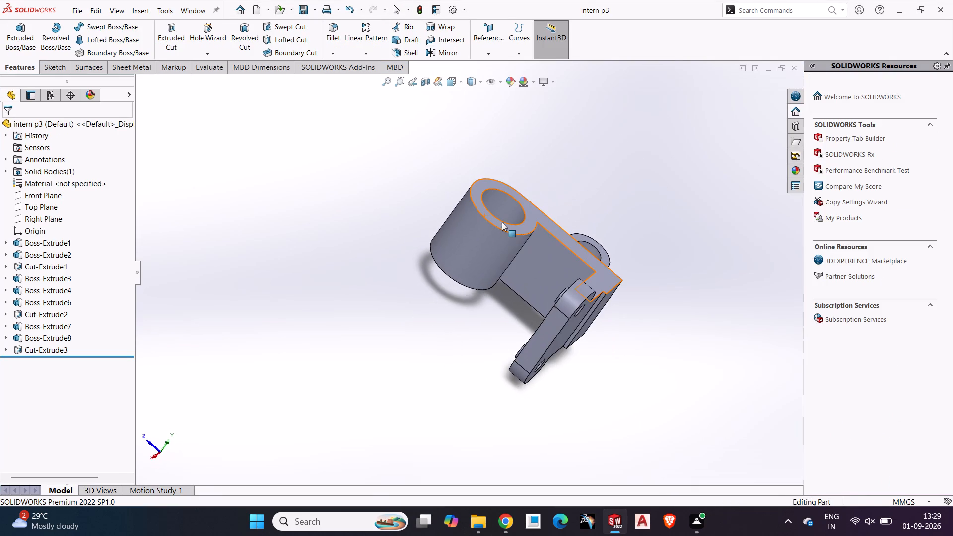
middle_click_drag(502, 222, 443, 353)
middle_click_drag(449, 319, 565, 210)
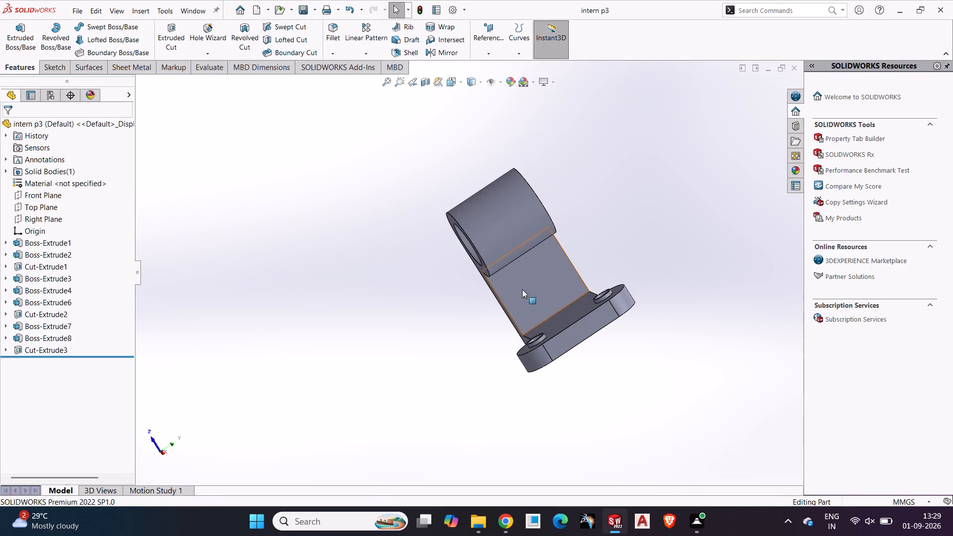
middle_click_drag(522, 289, 595, 241)
scroll(596, 237, "down", 1)
scroll(595, 241, "up", 2)
scroll(592, 243, "down", 4)
scroll(442, 290, "up", 2)
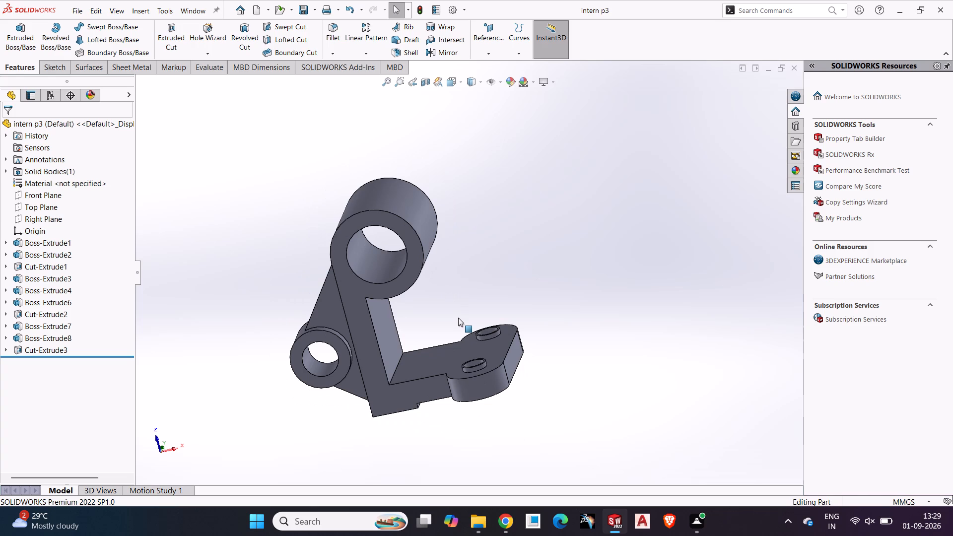
Examine the finished bracket from all sides, including the ring boss, rib, small boss and underside of the base plate.
scroll(458, 349, "up", 1)
middle_click_drag(458, 349, 501, 365)
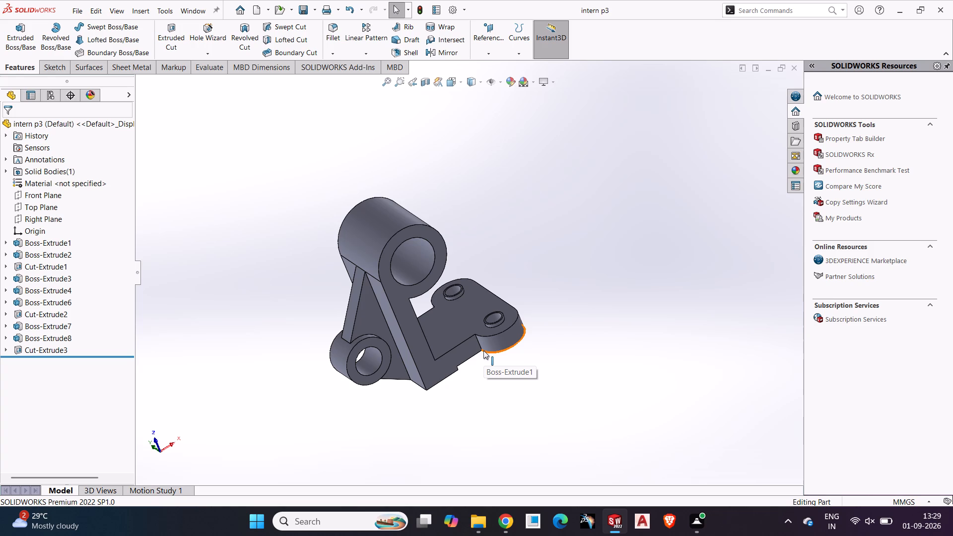
middle_click_drag(491, 354, 400, 350)
scroll(399, 348, "down", 2)
middle_click_drag(405, 350, 483, 383)
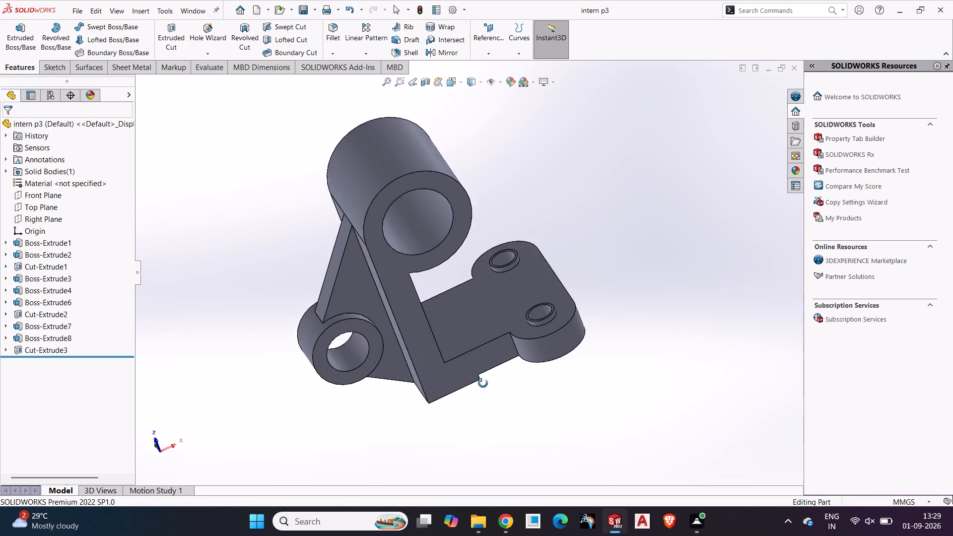
middle_click_drag(483, 383, 479, 356)
scroll(477, 368, "up", 2)
middle_click_drag(481, 346, 444, 385)
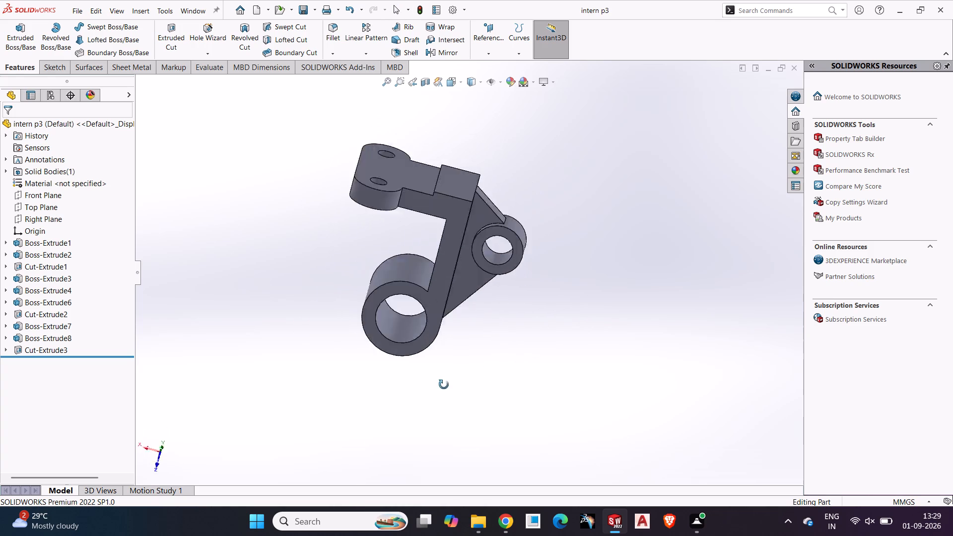
middle_click_drag(444, 385, 514, 194)
middle_click_drag(512, 348, 493, 127)
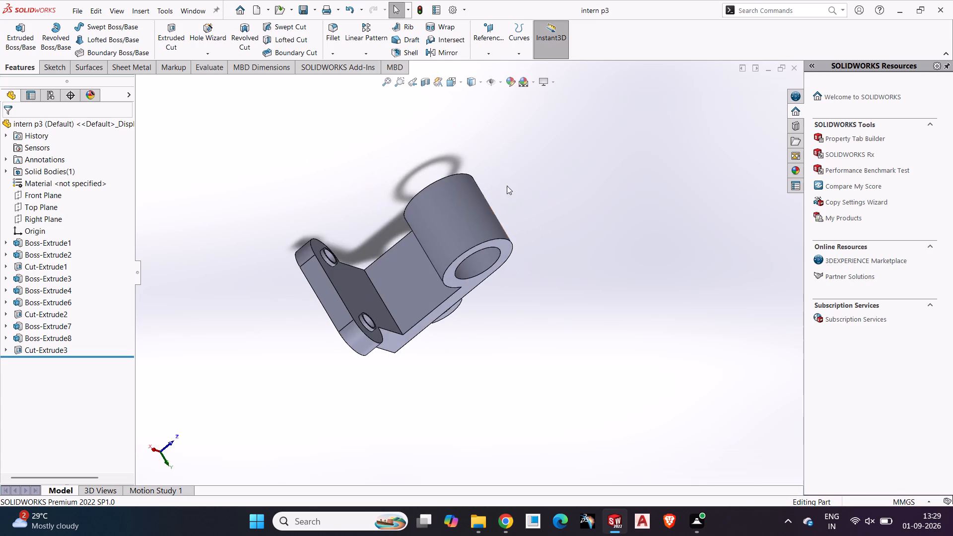
middle_click_drag(406, 273, 496, 395)
middle_click_drag(468, 345, 464, 363)
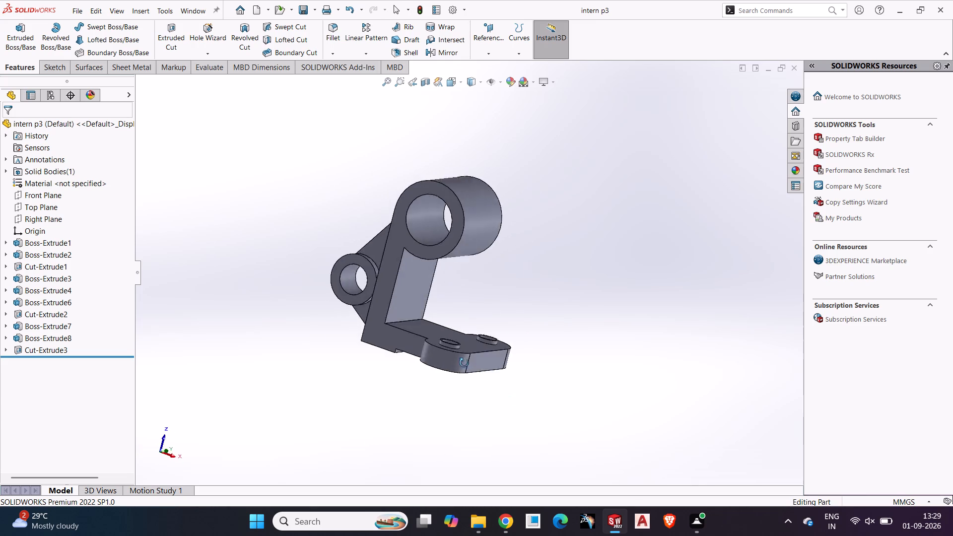
middle_click_drag(464, 363, 539, 354)
scroll(543, 341, "down", 1)
scroll(514, 299, "up", 1)
middle_click_drag(510, 297, 453, 370)
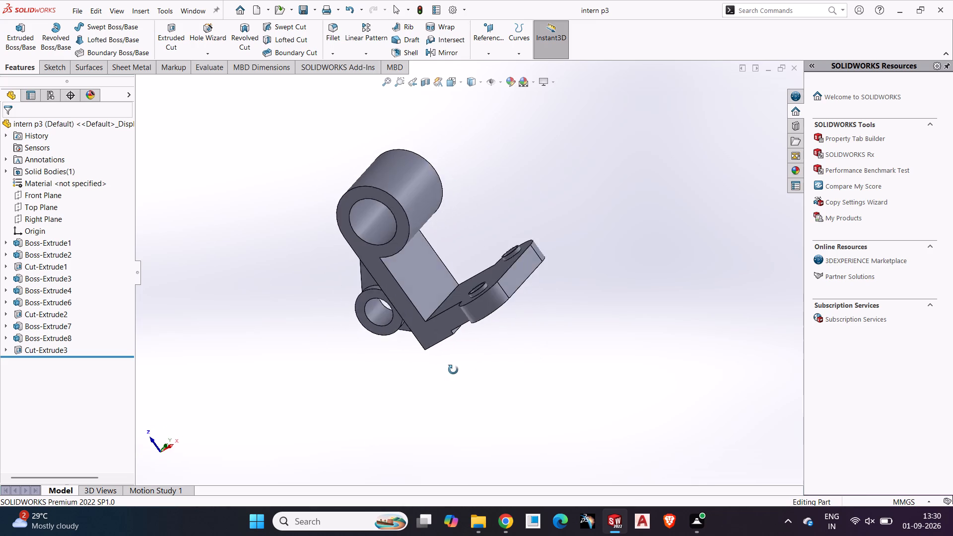
middle_click_drag(453, 370, 485, 335)
middle_click_drag(500, 358, 403, 300)
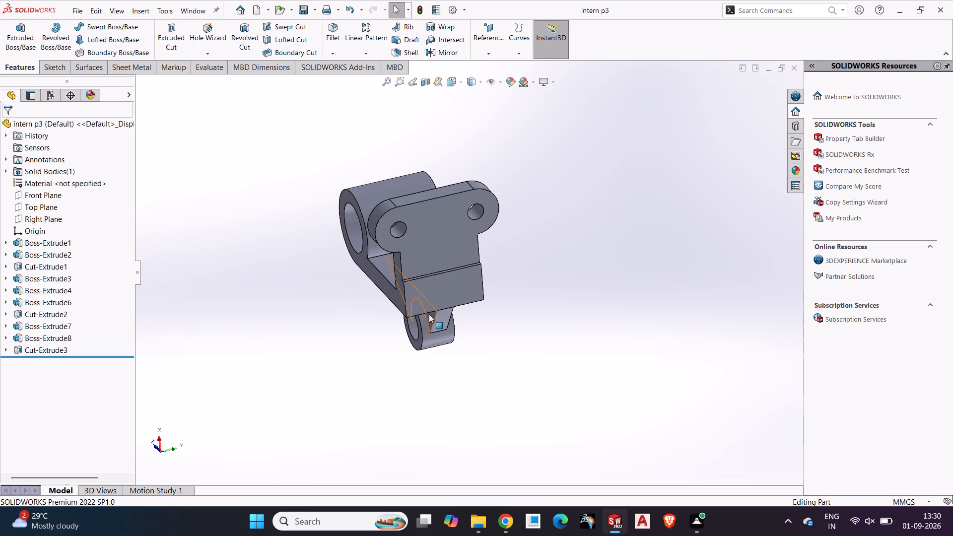
middle_click_drag(438, 320, 541, 365)
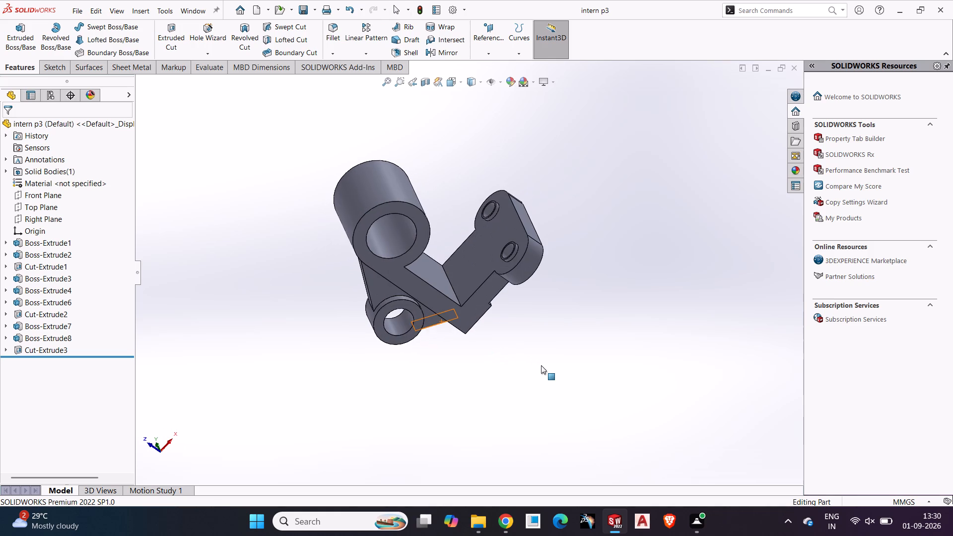
middle_click_drag(541, 365, 555, 283)
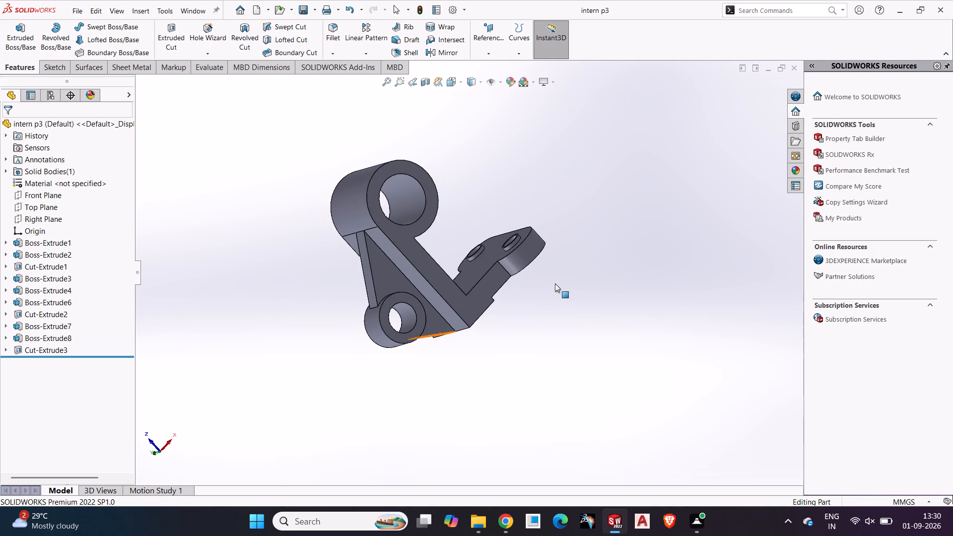
middle_click_drag(555, 284, 479, 366)
scroll(501, 356, "down", 1)
middle_click_drag(484, 365, 551, 309)
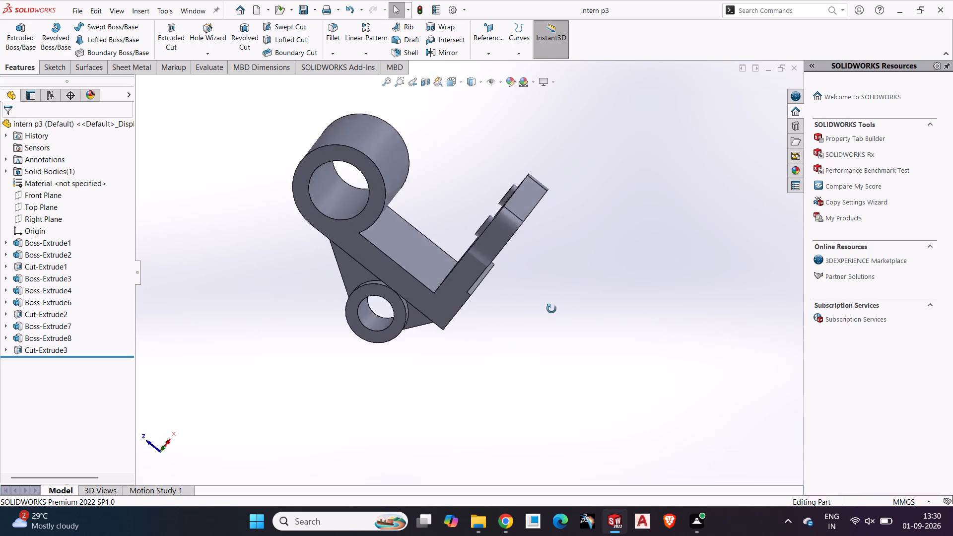
middle_click_drag(551, 309, 562, 291)
scroll(557, 291, "up", 1)
middle_click_drag(557, 291, 457, 382)
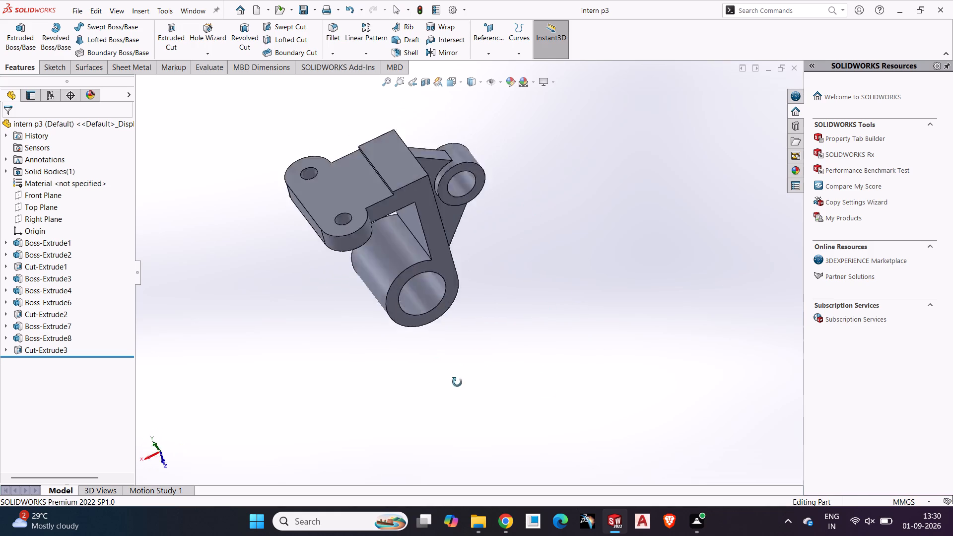
middle_click_drag(457, 382, 345, 186)
middle_click_drag(333, 258, 438, 224)
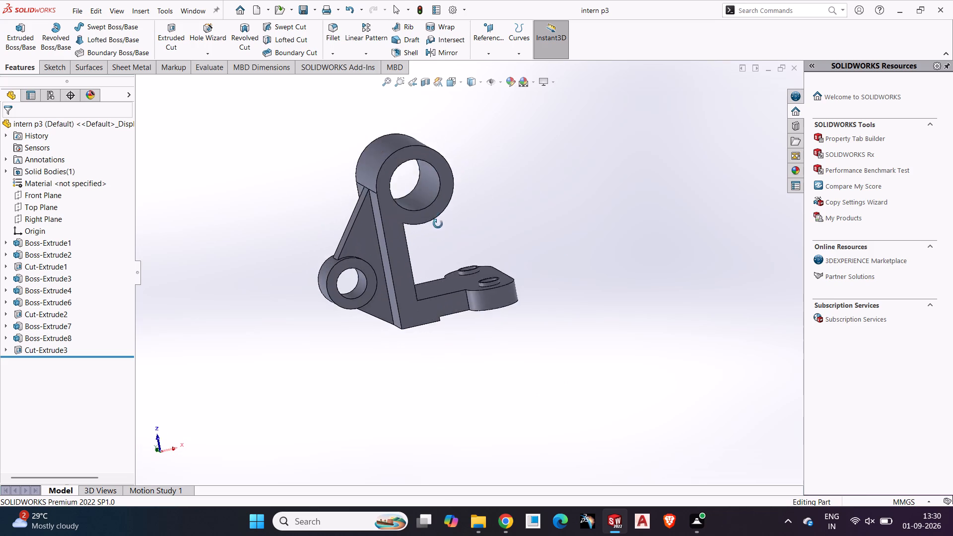
middle_click_drag(438, 224, 414, 222)
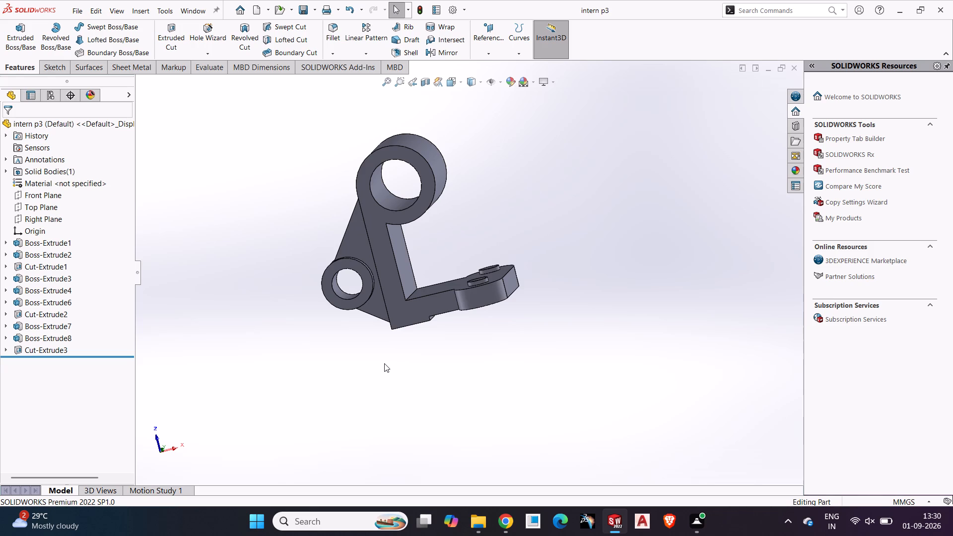
Inspect the bracket's rib, small boss and base step up close from the side, below and behind.
scroll(384, 363, "up", 1)
middle_click_drag(384, 363, 444, 392)
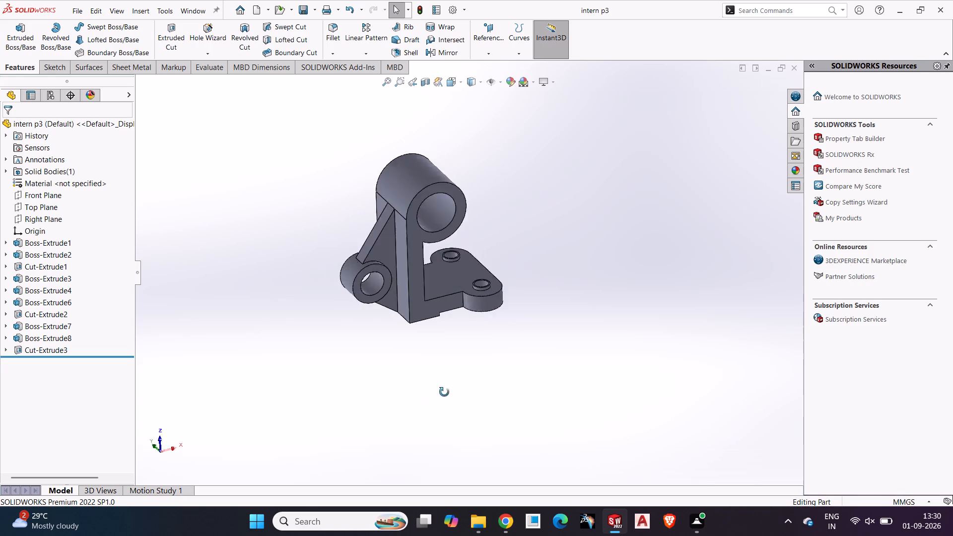
middle_click_drag(444, 392, 416, 406)
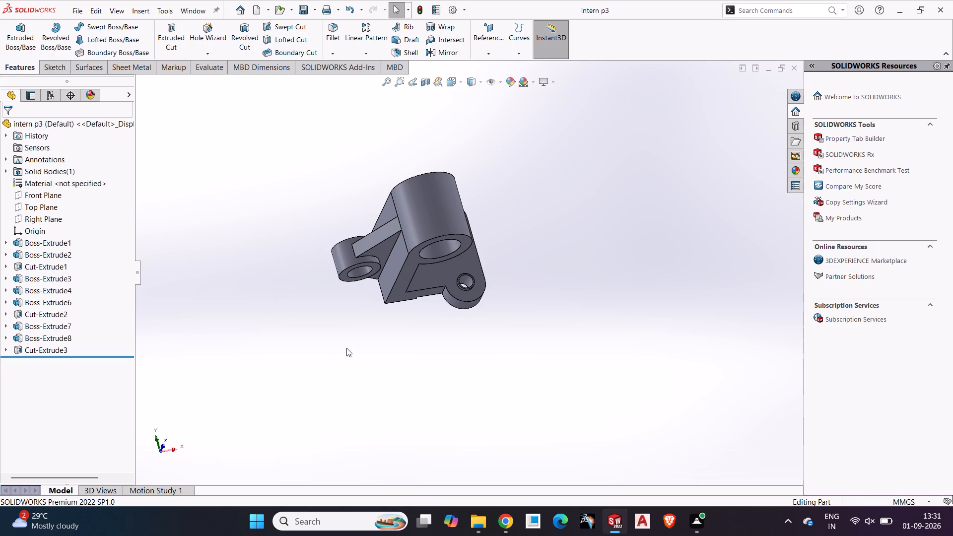
middle_click_drag(406, 358, 360, 200)
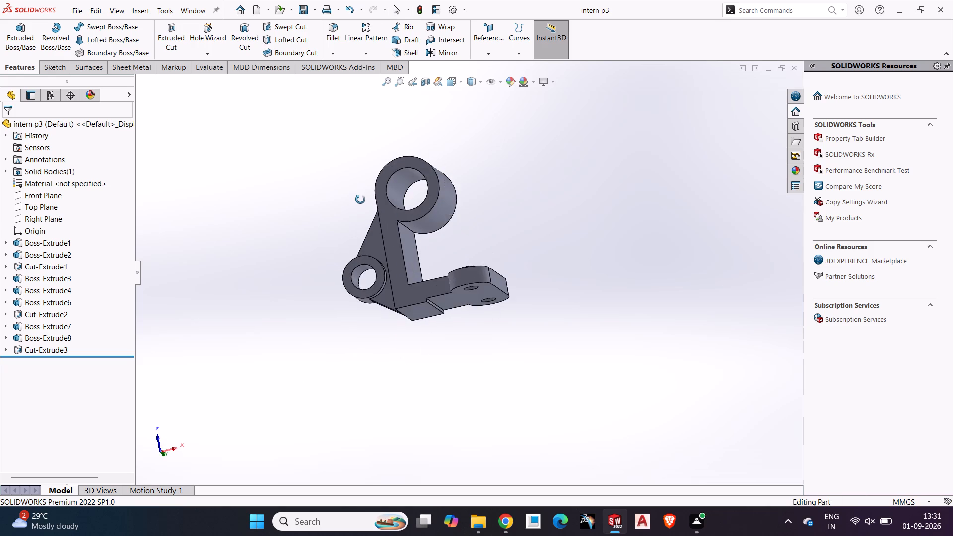
middle_click_drag(360, 200, 360, 203)
scroll(360, 200, "down", 3)
middle_click_drag(373, 252, 489, 312)
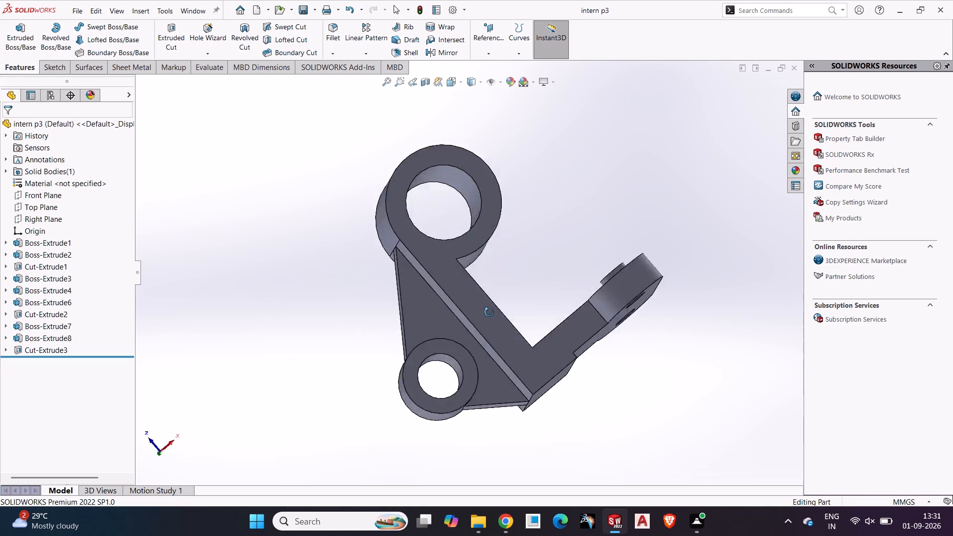
middle_click_drag(489, 312, 557, 322)
scroll(557, 321, "up", 2)
middle_click_drag(681, 305, 708, 301)
middle_click_drag(474, 304, 583, 303)
middle_click_drag(435, 304, 606, 313)
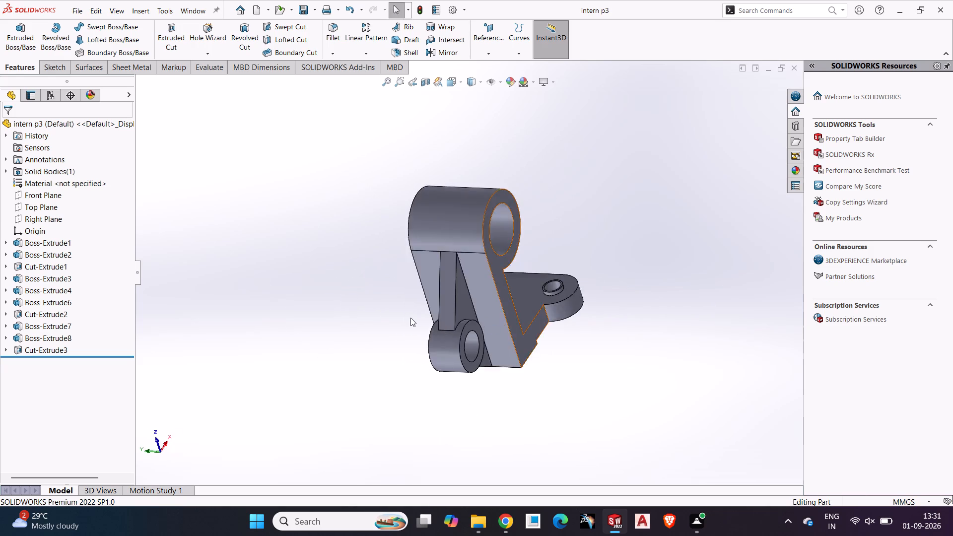
middle_click_drag(422, 320, 344, 243)
scroll(461, 273, "down", 4)
middle_click_drag(517, 313, 519, 339)
scroll(518, 326, "up", 2)
middle_click_drag(517, 325, 521, 349)
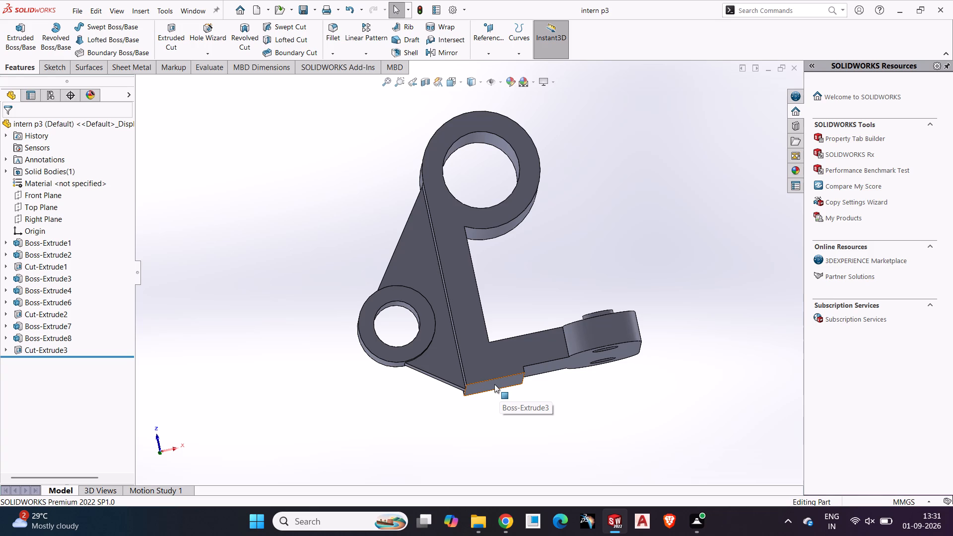
scroll(498, 374, "up", 1)
middle_click_drag(502, 376, 506, 423)
scroll(500, 349, "down", 1)
middle_click_drag(471, 360, 442, 268)
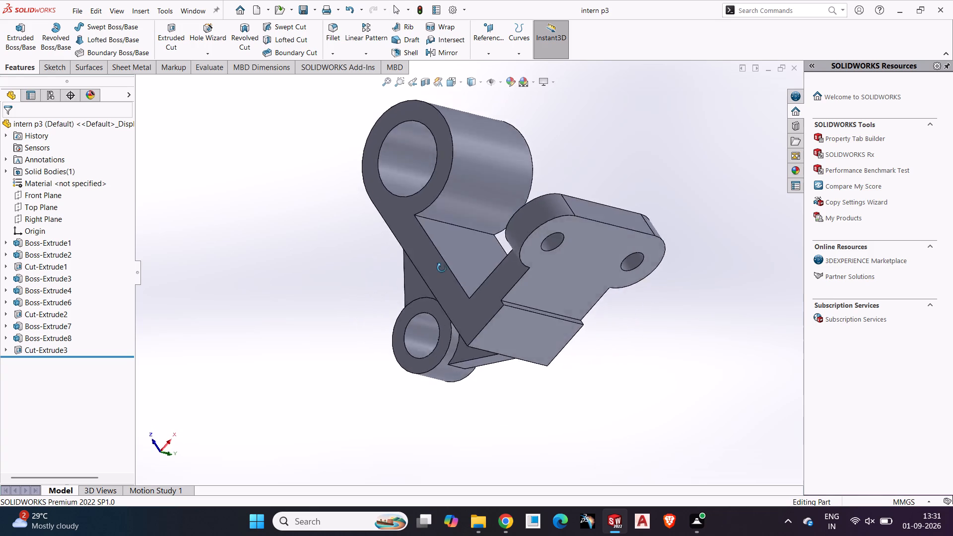
middle_click_drag(442, 268, 525, 341)
middle_click_drag(466, 312, 526, 359)
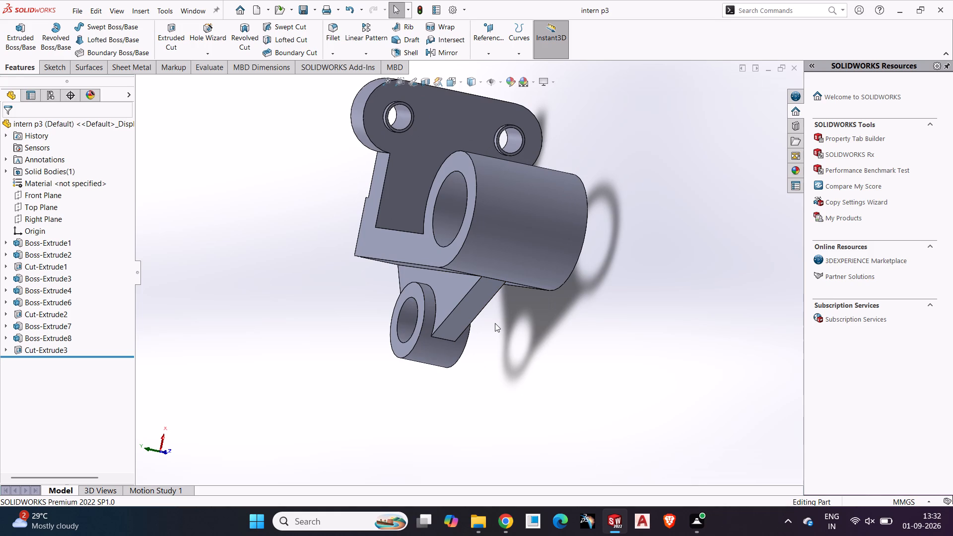
scroll(495, 323, "up", 2)
middle_click_drag(496, 326, 669, 340)
middle_click_drag(530, 324, 710, 339)
middle_click_drag(548, 281, 590, 361)
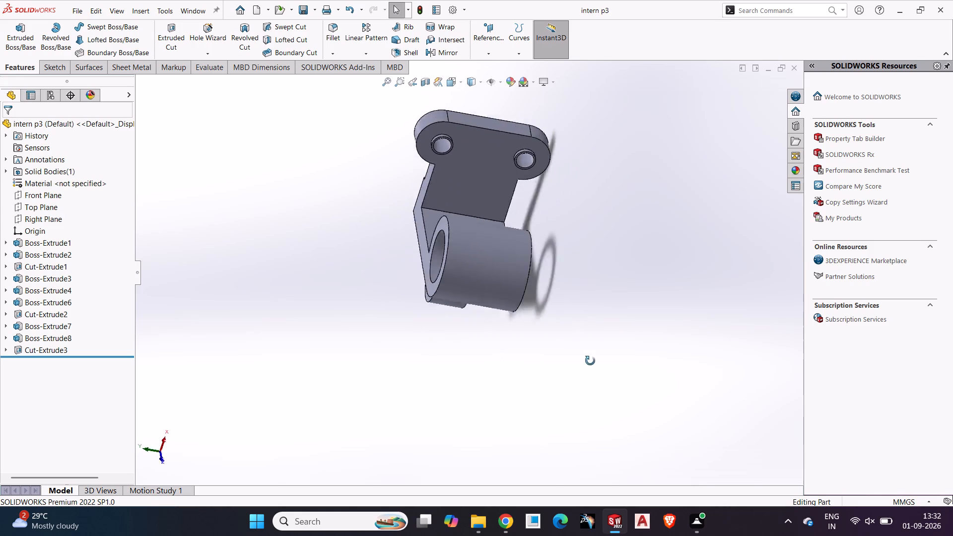
middle_click_drag(590, 361, 508, 210)
scroll(507, 209, "down", 1)
scroll(507, 214, "up", 2)
scroll(506, 219, "down", 4)
middle_click_drag(583, 296, 654, 268)
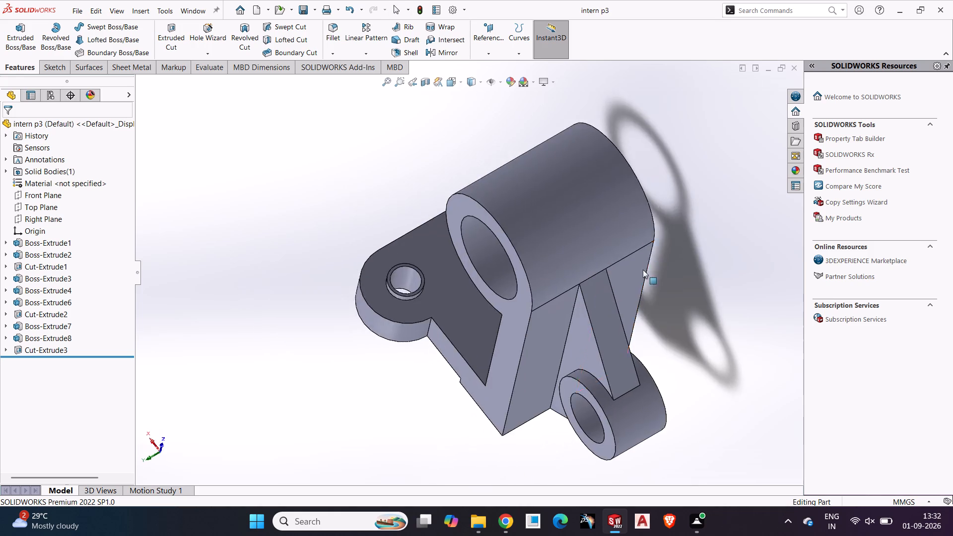
middle_click_drag(459, 300, 561, 325)
scroll(556, 309, "up", 1)
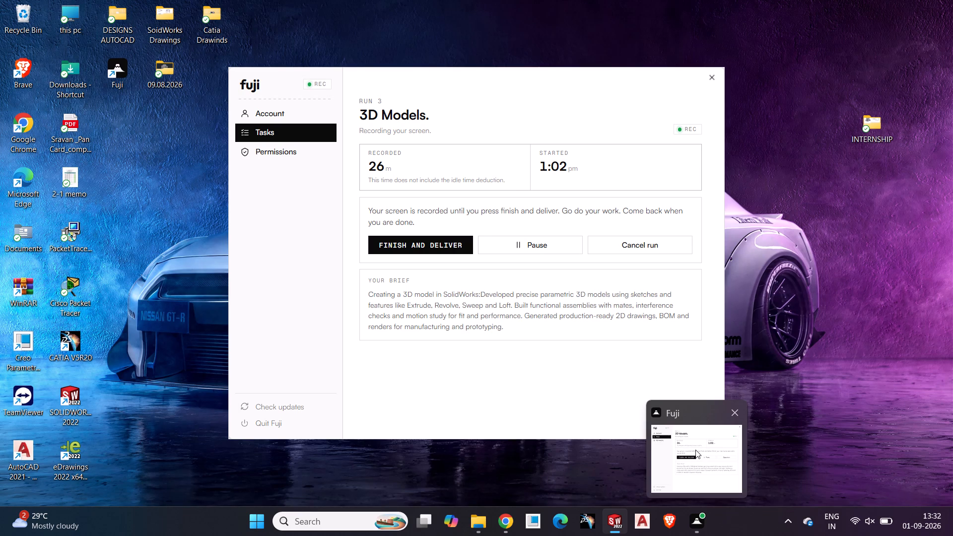
Inspect the base plate with its two raised hole collars and the rear rib from several angles.
middle_click_drag(463, 233, 636, 240)
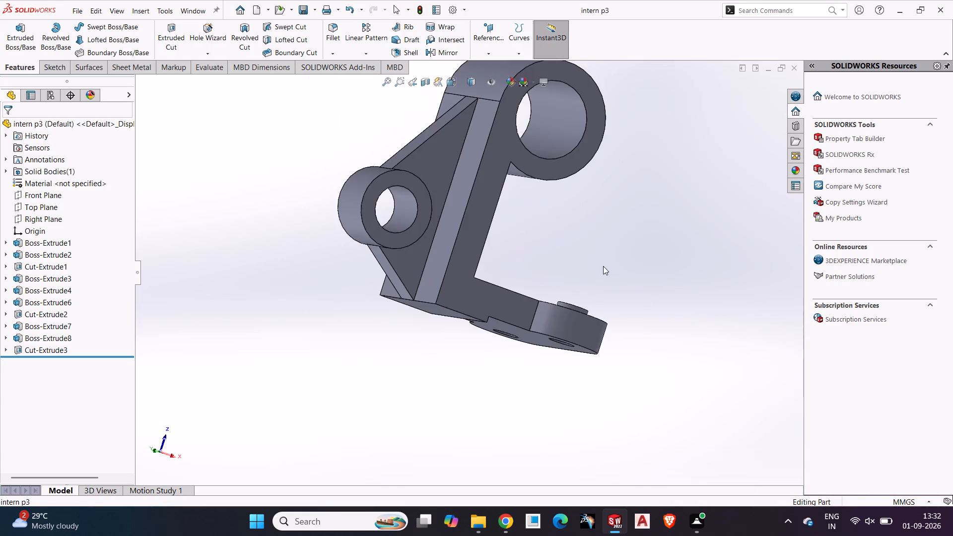
scroll(566, 266, "up", 3)
middle_click_drag(566, 267, 327, 299)
middle_click_drag(542, 277, 419, 369)
middle_click_drag(635, 275, 552, 344)
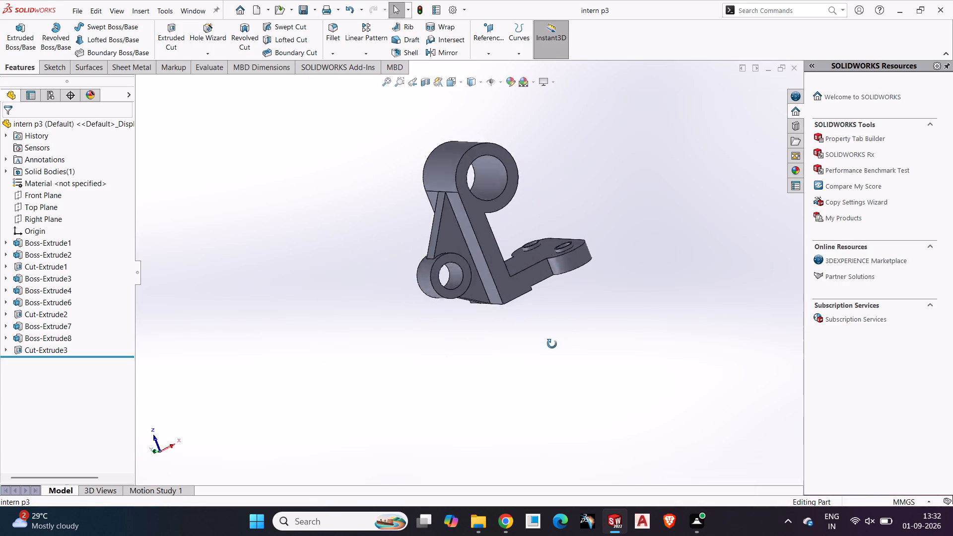
middle_click_drag(552, 344, 497, 355)
middle_click_drag(678, 265, 560, 345)
middle_click_drag(713, 279, 524, 329)
scroll(541, 315, "up", 2)
middle_click_drag(543, 311, 625, 314)
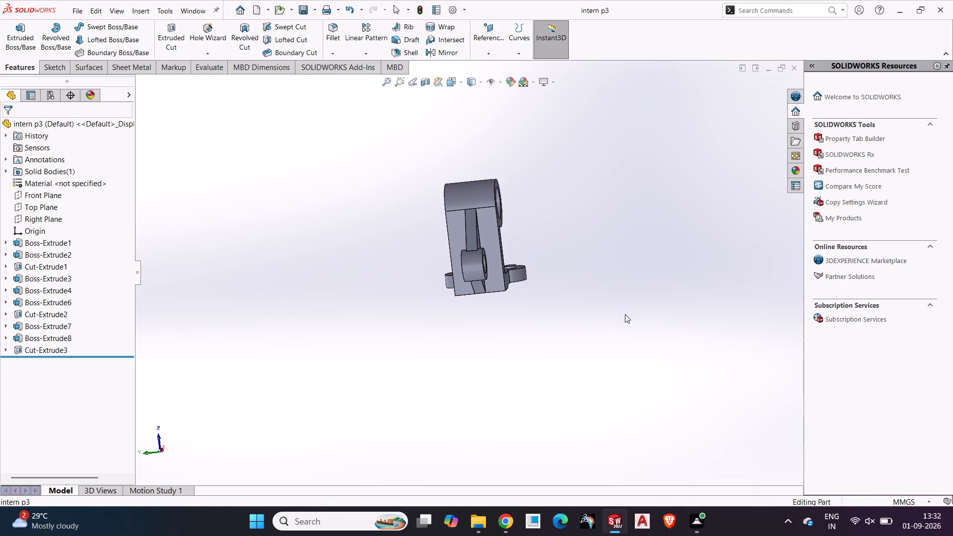
scroll(540, 278, "down", 5)
middle_click_drag(468, 277, 583, 304)
middle_click_drag(563, 298, 627, 296)
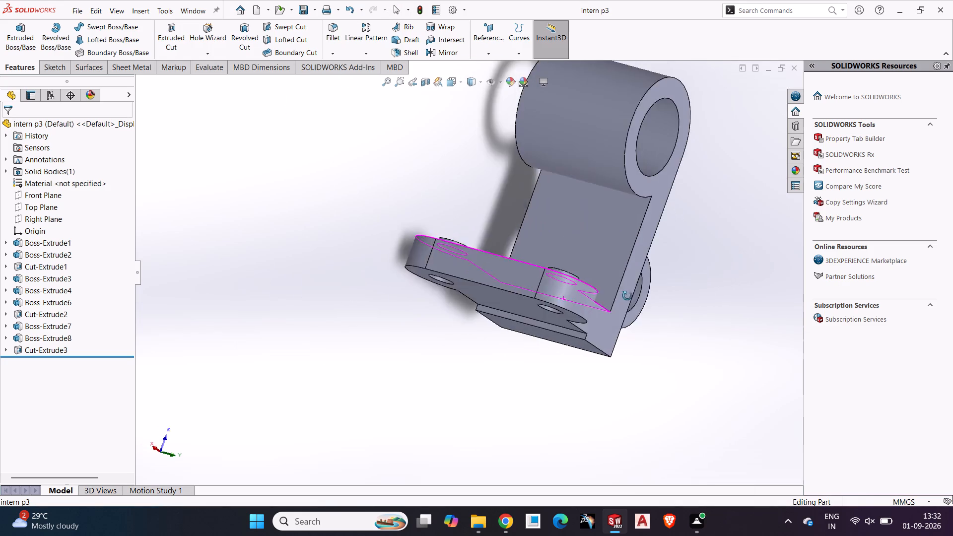
middle_click_drag(627, 296, 635, 347)
scroll(586, 308, "down", 4)
middle_click_drag(566, 318, 549, 338)
scroll(545, 344, "up", 3)
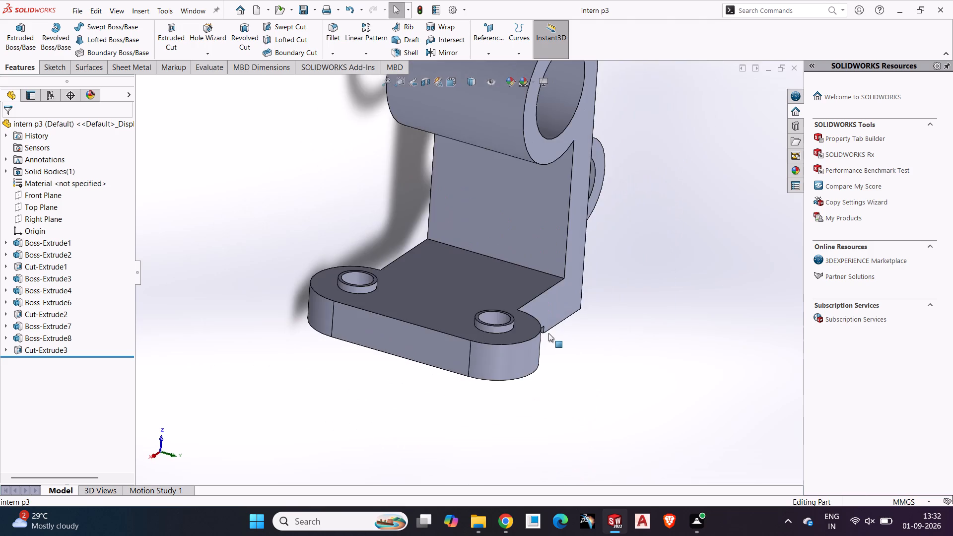
middle_click_drag(548, 333, 679, 338)
middle_click_drag(579, 338, 385, 382)
middle_click_drag(562, 342, 460, 393)
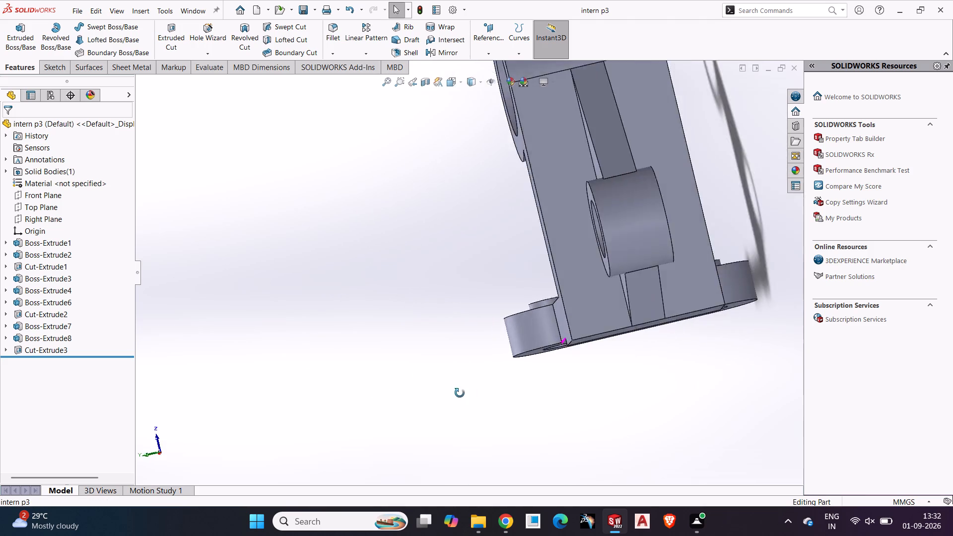
middle_click_drag(460, 393, 663, 388)
scroll(663, 388, "up", 1)
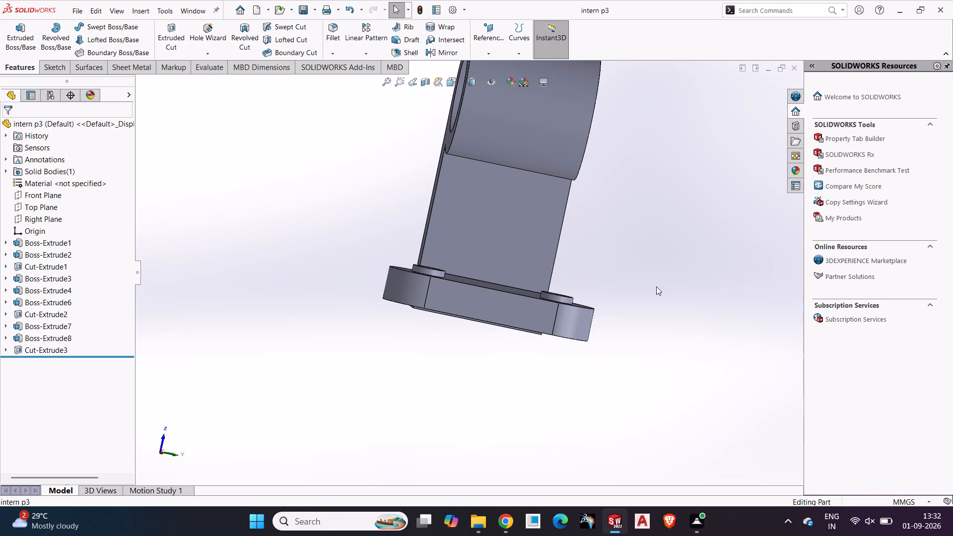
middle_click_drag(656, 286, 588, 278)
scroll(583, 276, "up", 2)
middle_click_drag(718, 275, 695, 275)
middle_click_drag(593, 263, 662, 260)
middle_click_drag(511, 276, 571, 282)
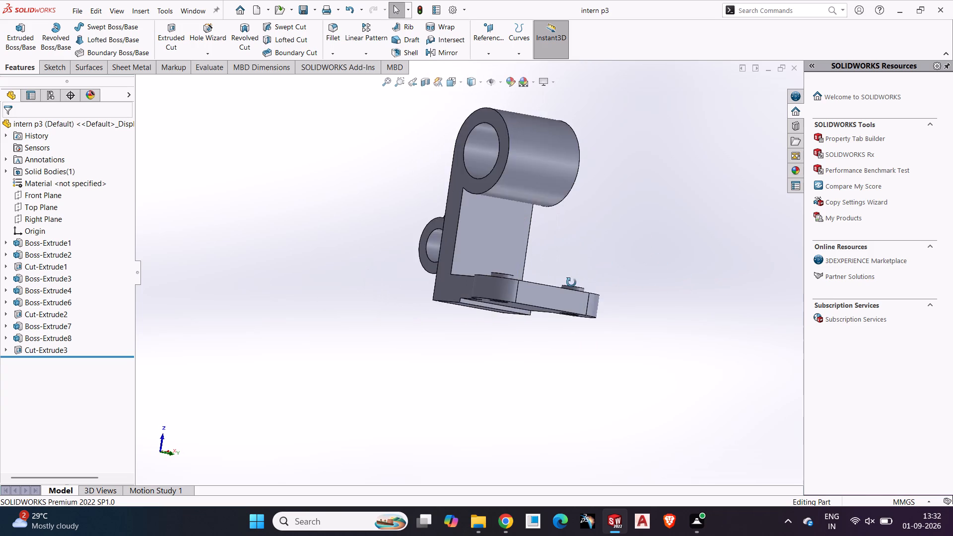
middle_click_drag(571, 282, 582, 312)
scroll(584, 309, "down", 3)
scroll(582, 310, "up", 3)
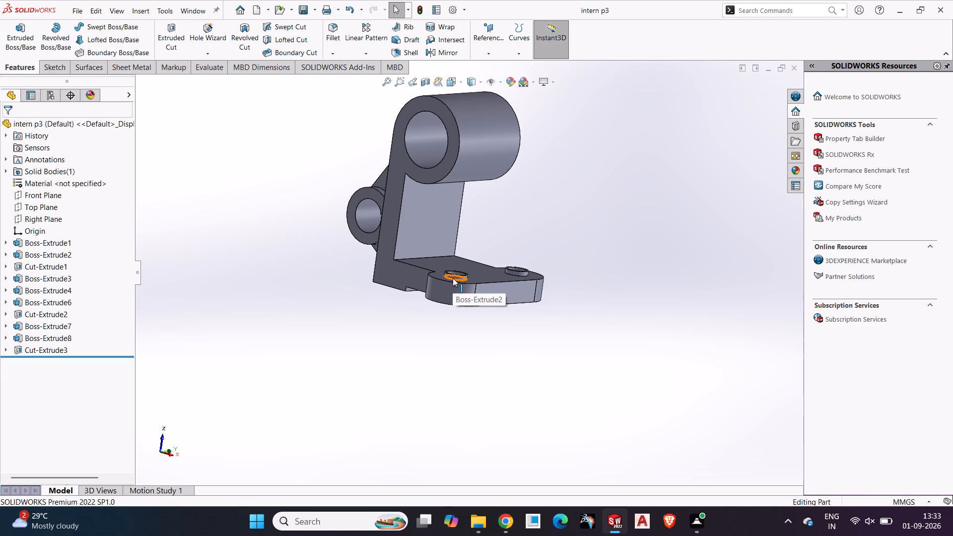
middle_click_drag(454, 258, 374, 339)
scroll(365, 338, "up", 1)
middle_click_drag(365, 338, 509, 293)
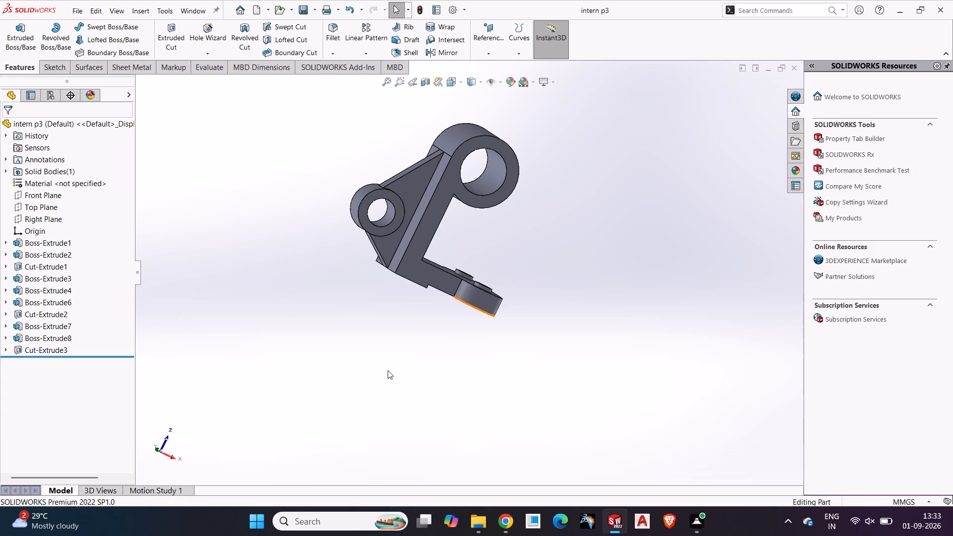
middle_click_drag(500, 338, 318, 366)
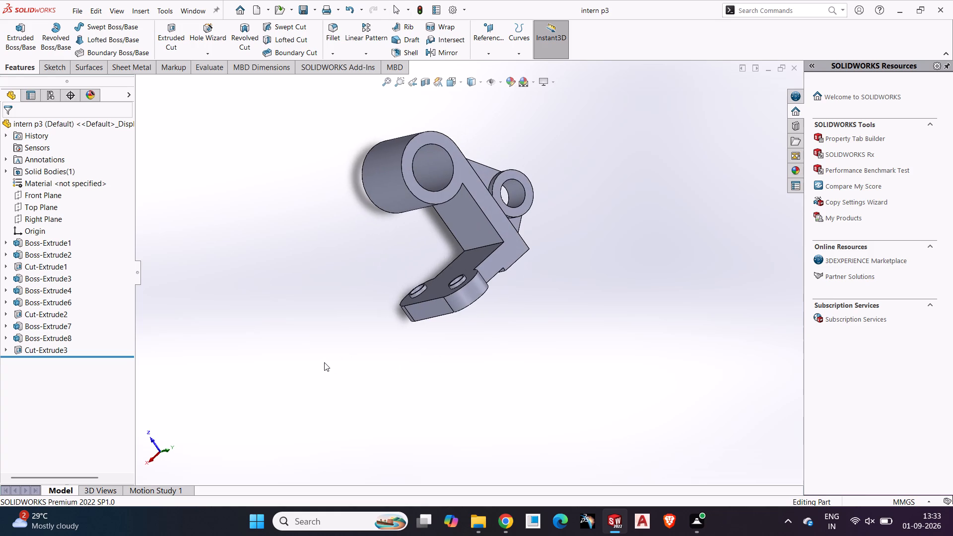
Examine the bracket's side profile, rear rib, small boss and ring boss from both sides and behind.
scroll(347, 354, "up", 1)
middle_click_drag(353, 354, 496, 335)
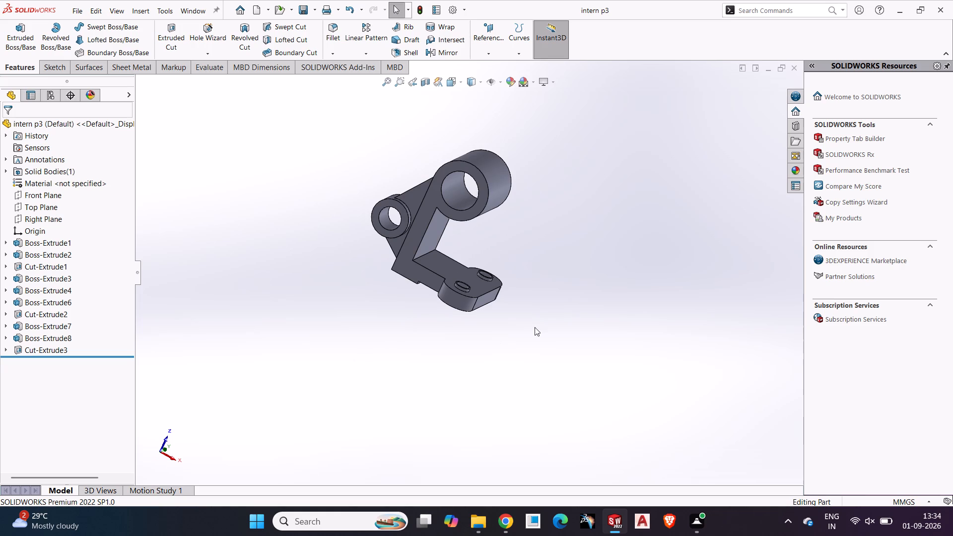
middle_click_drag(545, 327, 516, 325)
scroll(510, 321, "down", 3)
middle_click_drag(548, 305, 603, 289)
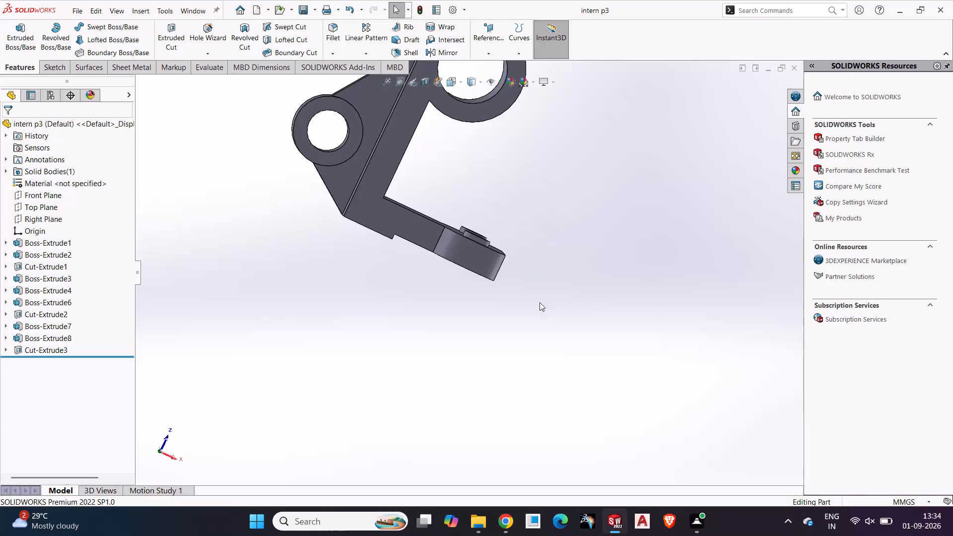
scroll(531, 298, "up", 1)
middle_click_drag(478, 196, 533, 214)
scroll(446, 201, "up", 2)
scroll(433, 198, "down", 4)
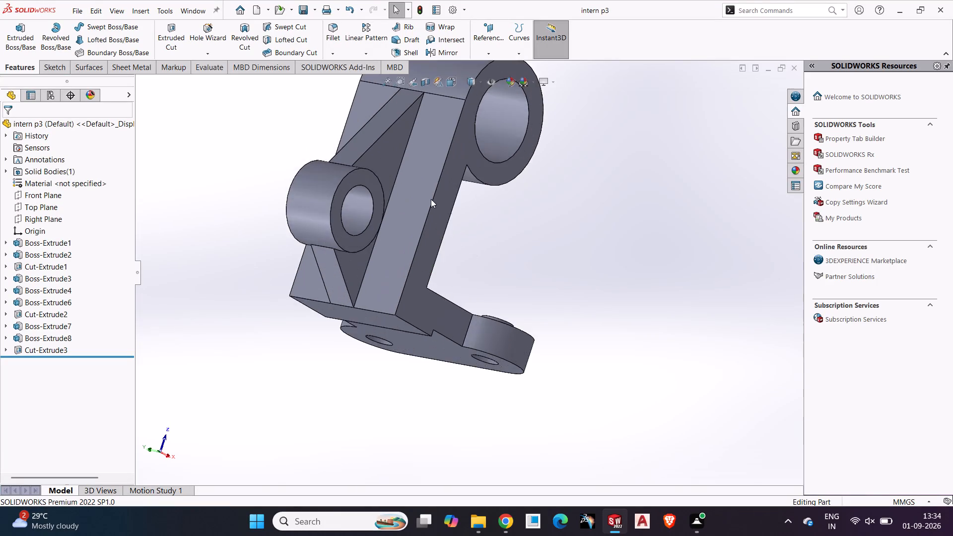
scroll(431, 199, "down", 4)
middle_click_drag(432, 202, 496, 259)
scroll(432, 202, "up", 1)
scroll(485, 261, "up", 2)
middle_click_drag(418, 251, 430, 268)
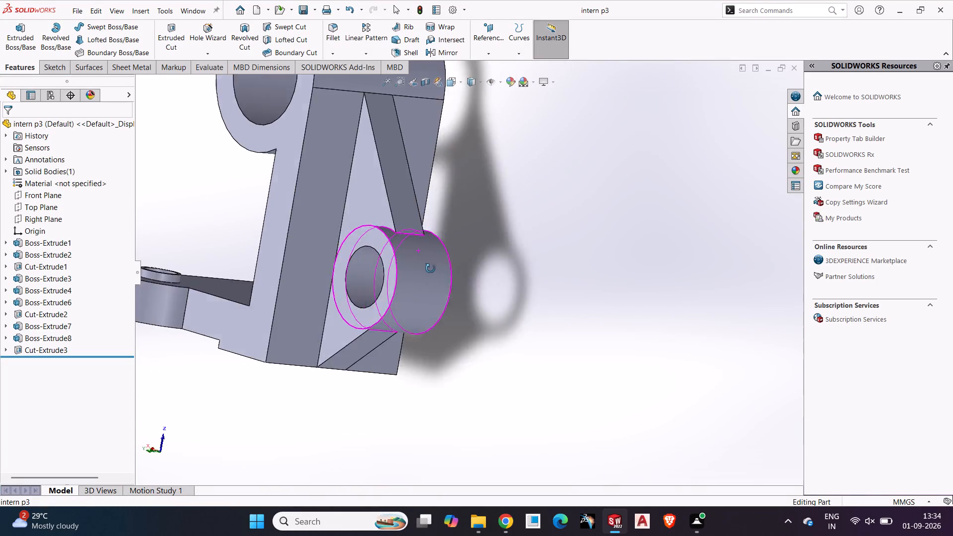
middle_click_drag(430, 268, 396, 276)
scroll(509, 286, "up", 1)
middle_click_drag(494, 287, 323, 380)
scroll(356, 322, "up", 2)
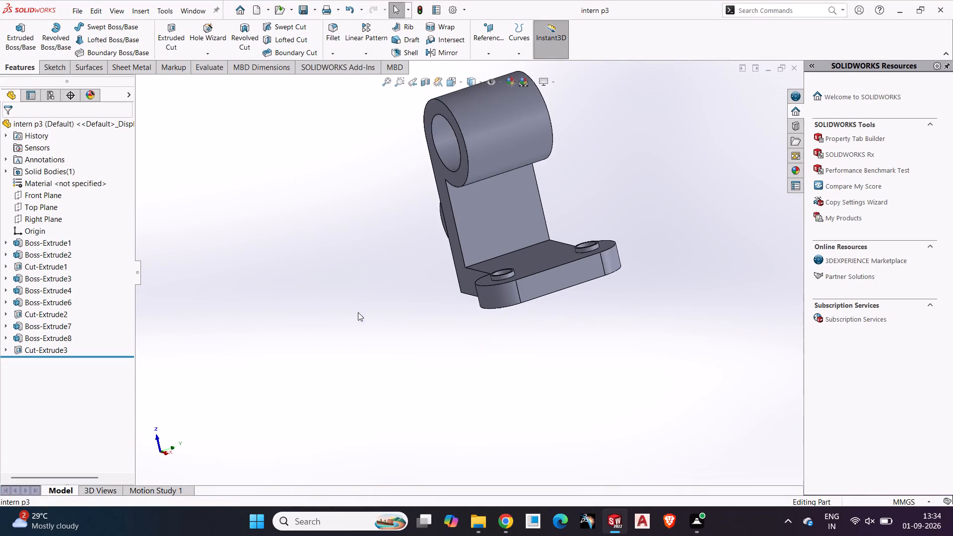
Inspect the upright, the ring boss and the base plate's raised hole collars from the front and both sides.
middle_click_drag(394, 290, 302, 275)
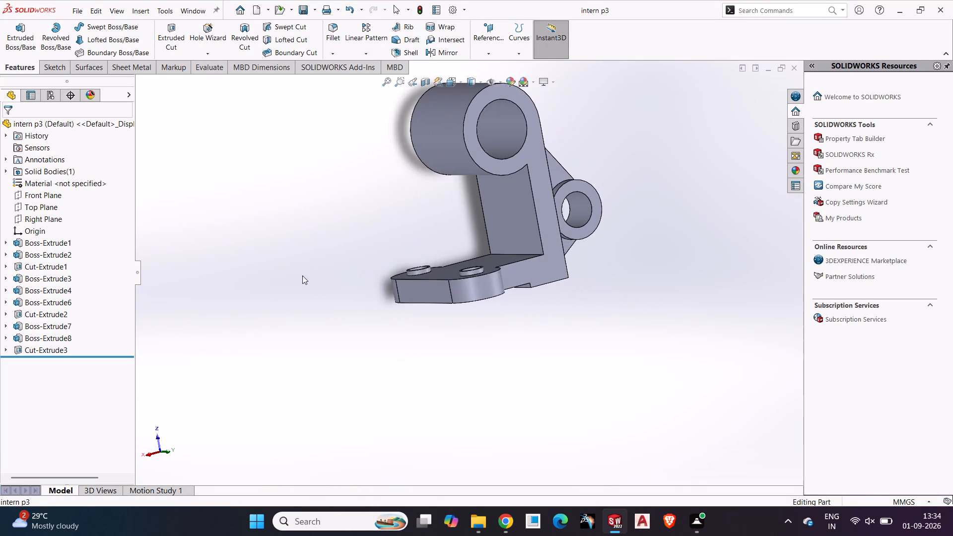
scroll(429, 263, "down", 2)
scroll(429, 263, "up", 4)
middle_click(429, 263)
scroll(429, 263, "down", 5)
scroll(429, 264, "up", 3)
middle_click_drag(450, 264, 539, 259)
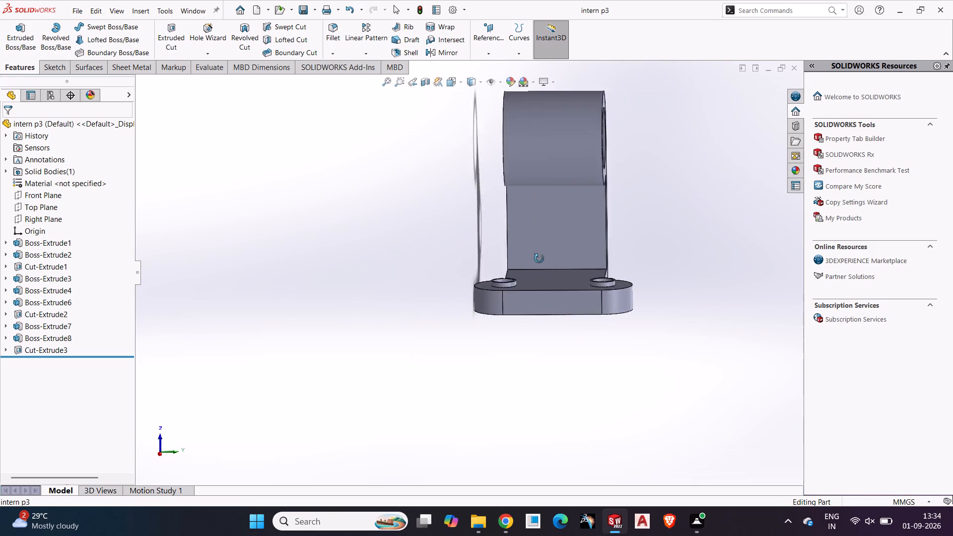
middle_click_drag(539, 259, 641, 229)
scroll(610, 249, "down", 2)
scroll(591, 258, "up", 2)
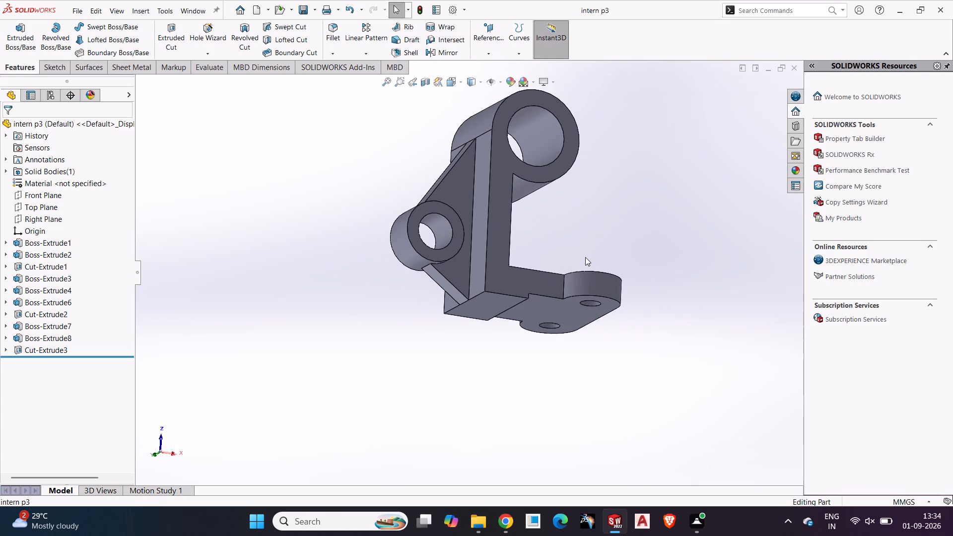
middle_click_drag(585, 257, 564, 286)
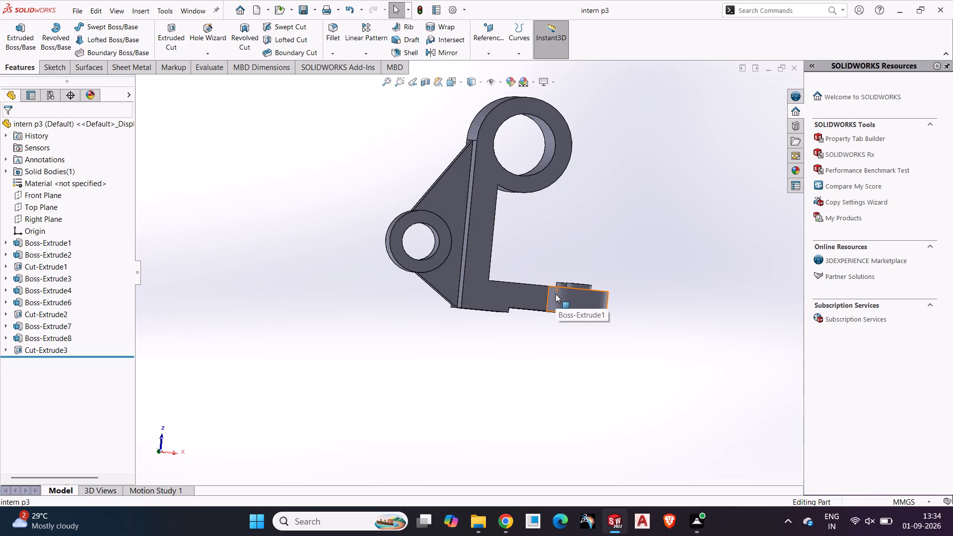
Inspect the underside of the base plate, including its two holes and the step, up close.
middle_click_drag(595, 286, 435, 327)
scroll(459, 319, "down", 2)
middle_click_drag(460, 319, 468, 185)
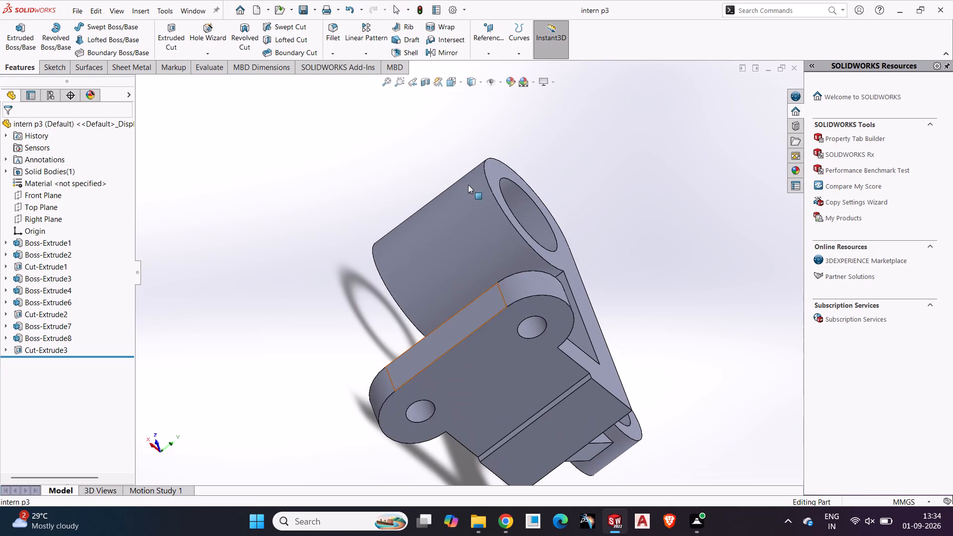
middle_click_drag(520, 390, 561, 443)
scroll(554, 460, "down", 1)
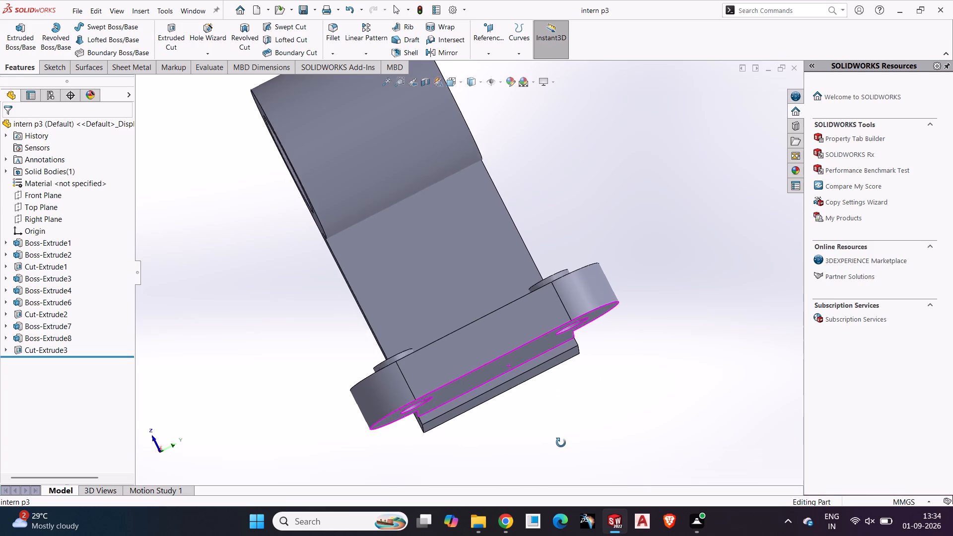
middle_click_drag(561, 443, 529, 325)
scroll(494, 342, "up", 2)
scroll(501, 363, "down", 1)
middle_click_drag(509, 377, 580, 429)
scroll(580, 429, "down", 1)
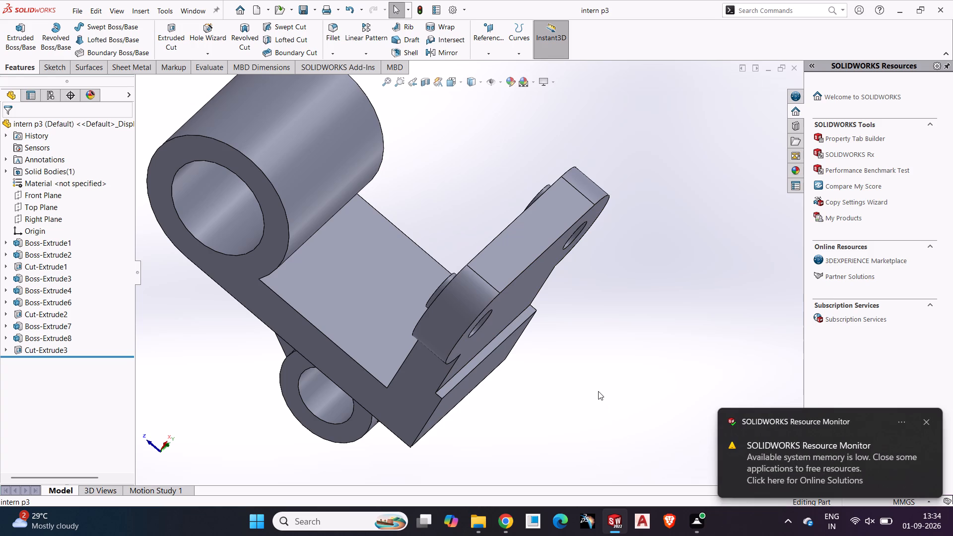
Dismiss the SOLIDWORKS Resource Monitor notifications.
left_click(925, 424)
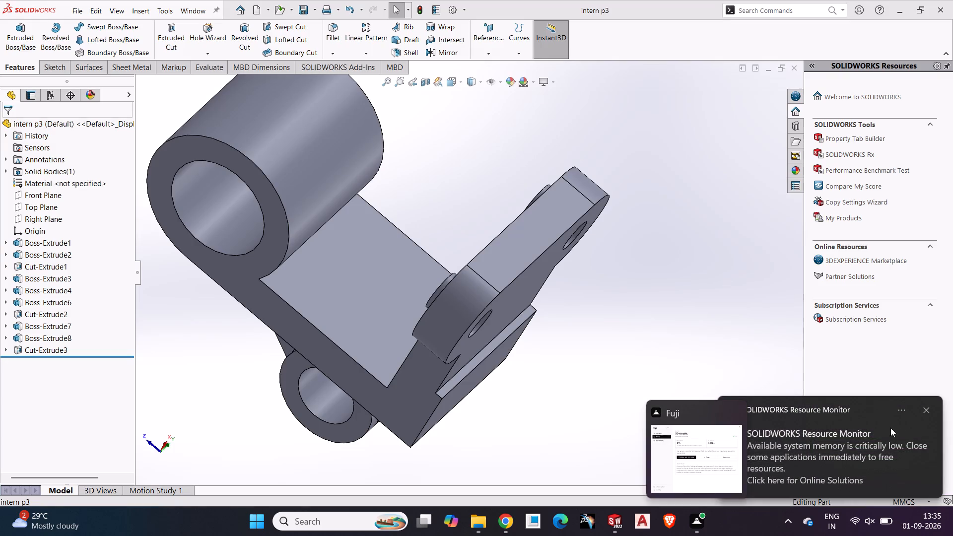
left_click(928, 411)
Examine the bracket all the way around, from the rib and small boss to the stepped underside of the base.
middle_click_drag(407, 352, 517, 350)
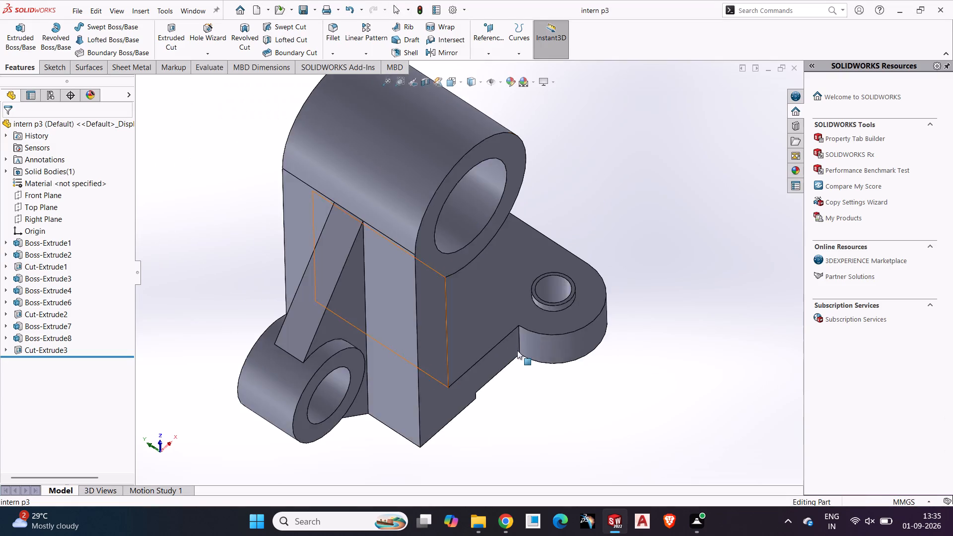
scroll(513, 357, "up", 3)
middle_click_drag(513, 357, 670, 379)
middle_click_drag(424, 393, 539, 394)
middle_click_drag(405, 394, 485, 394)
middle_click_drag(315, 394, 464, 374)
middle_click_drag(316, 373, 499, 411)
scroll(501, 398, "down", 2)
scroll(490, 407, "up", 1)
middle_click_drag(490, 407, 597, 334)
middle_click_drag(355, 363, 469, 363)
middle_click_drag(358, 389, 545, 368)
middle_click_drag(400, 389, 564, 373)
middle_click_drag(437, 388, 491, 370)
middle_click_drag(361, 389, 514, 390)
middle_click_drag(402, 408, 559, 385)
middle_click_drag(453, 395, 640, 368)
middle_click_drag(387, 416, 472, 398)
middle_click_drag(320, 419, 430, 402)
middle_click_drag(308, 419, 490, 394)
scroll(368, 399, "up", 3)
middle_click_drag(357, 398, 481, 398)
scroll(414, 339, "down", 5)
middle_click_drag(410, 358, 418, 350)
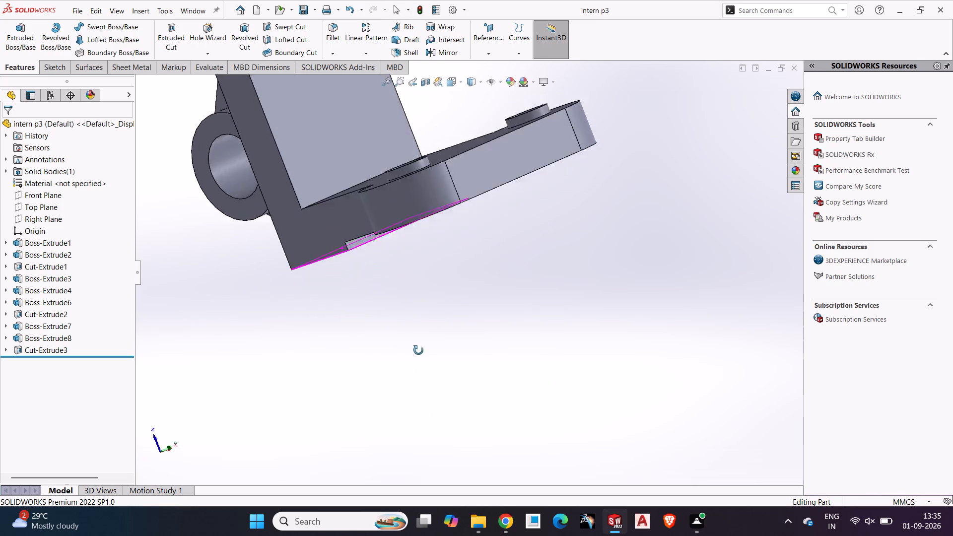
middle_click_drag(418, 350, 409, 308)
scroll(399, 268, "up", 2)
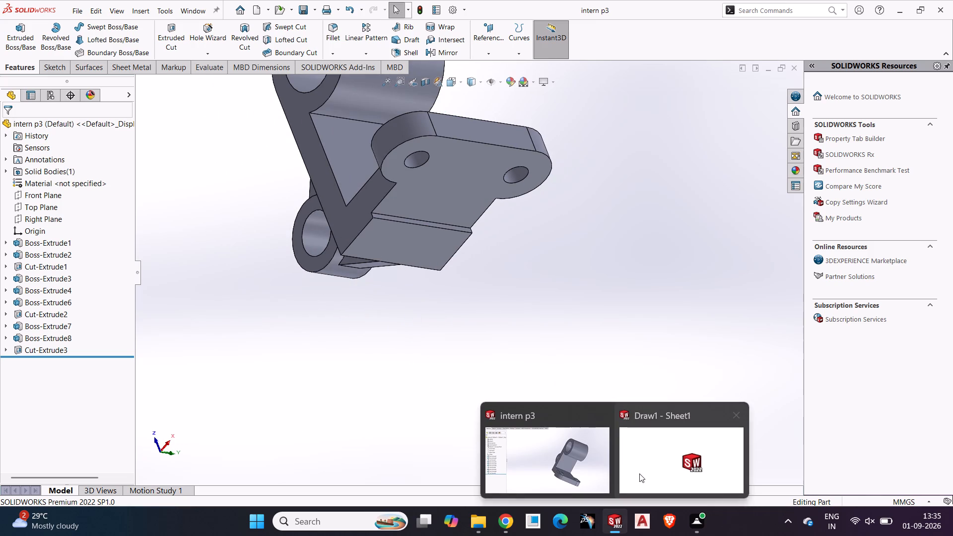
Switch to the drawing sheet window and examine the layout of the three orthographic views and the isometric view.
left_click(634, 457)
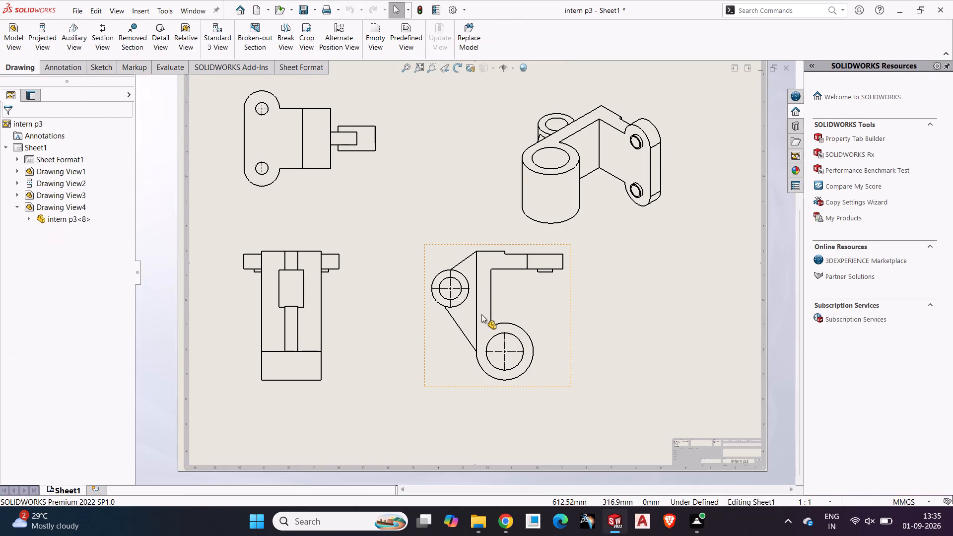
scroll(481, 314, "up", 1)
scroll(481, 314, "down", 1)
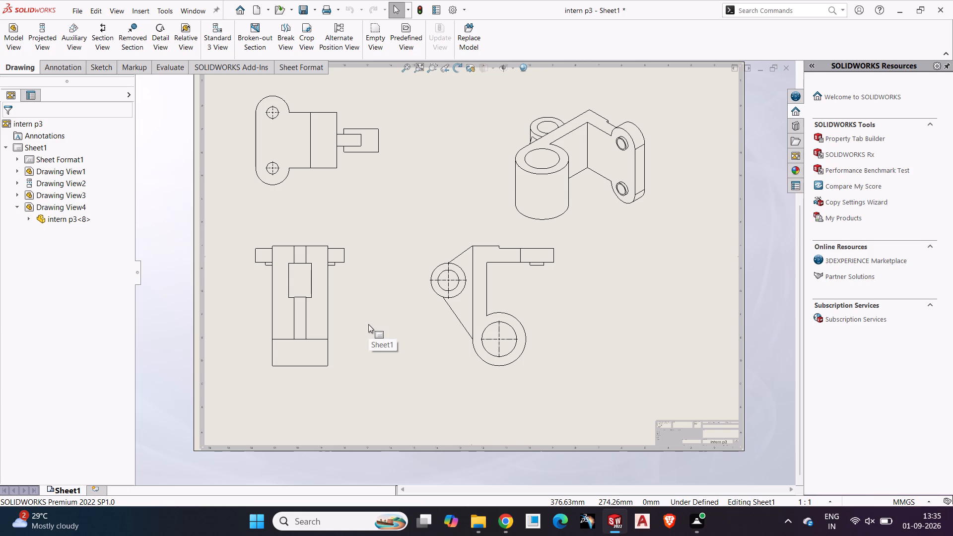
scroll(486, 340, "down", 1)
scroll(488, 338, "up", 2)
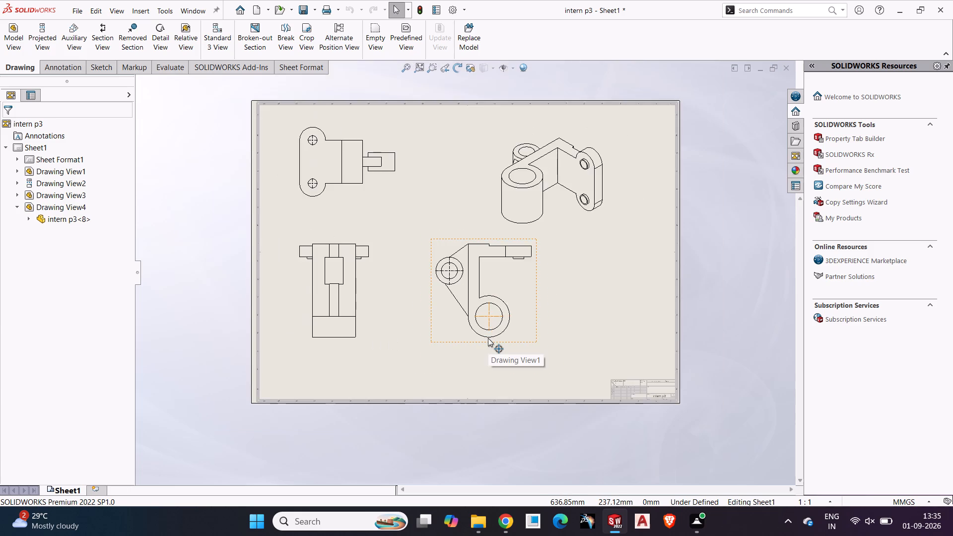
scroll(488, 338, "down", 1)
scroll(488, 338, "up", 1)
scroll(429, 264, "down", 3)
scroll(429, 264, "up", 3)
scroll(429, 264, "down", 2)
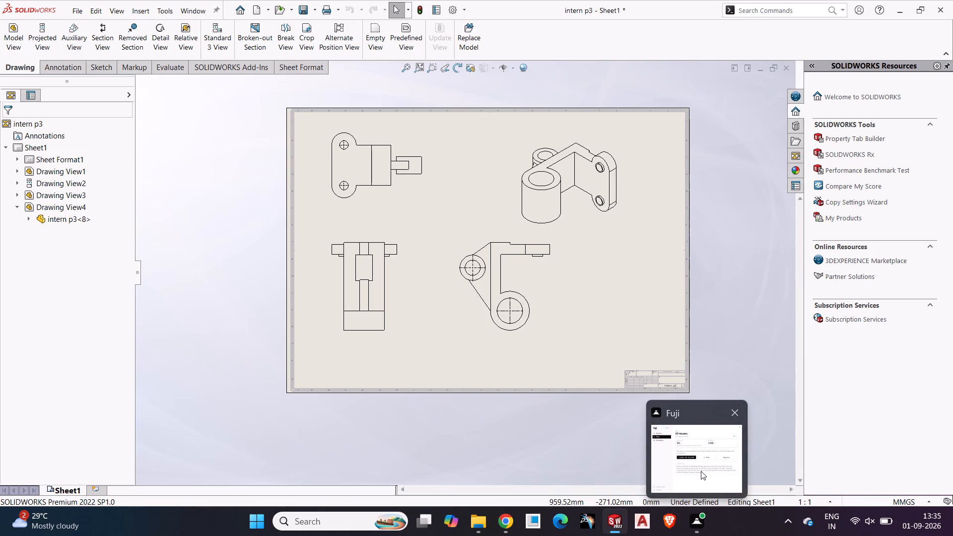
middle_click_drag(373, 285, 507, 285)
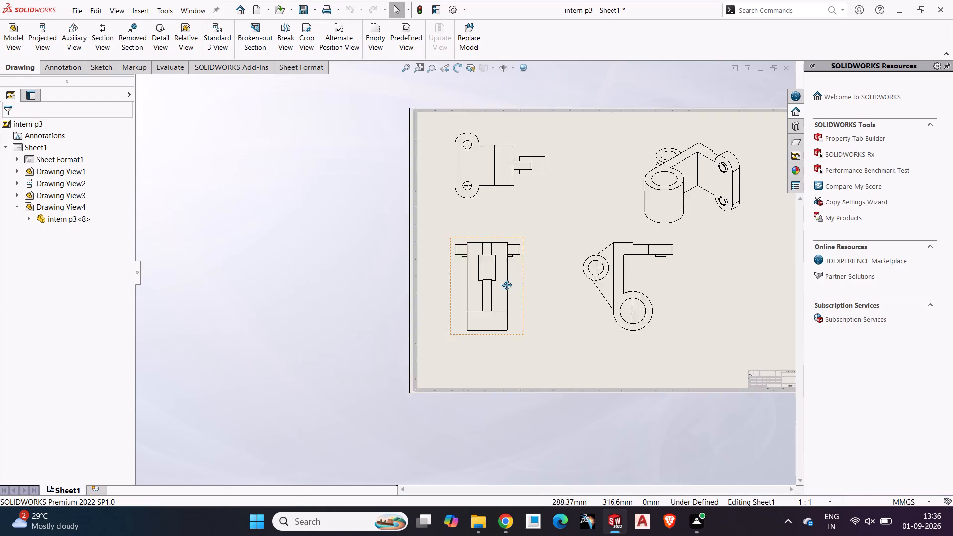
middle_click_drag(507, 285, 368, 296)
scroll(450, 295, "down", 2)
scroll(452, 295, "up", 1)
scroll(509, 272, "down", 1)
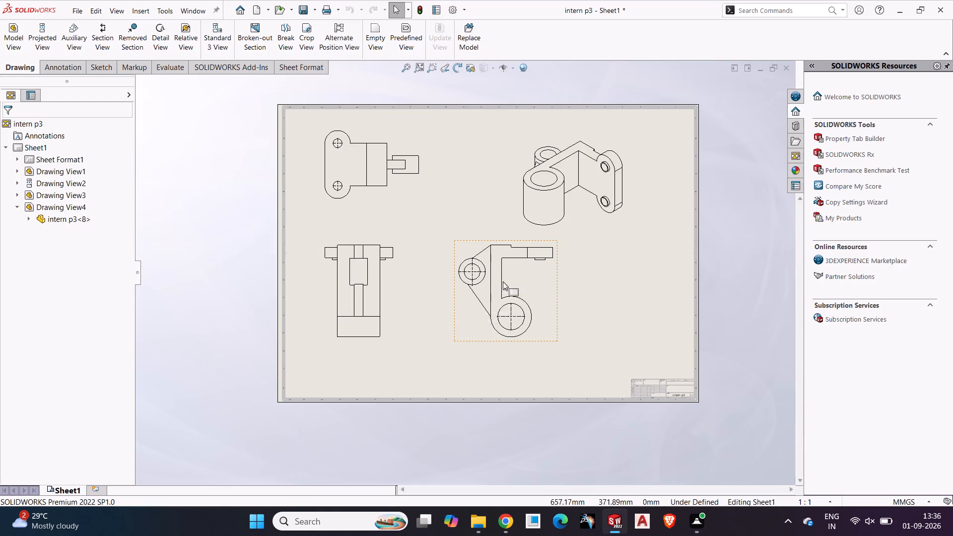
scroll(503, 281, "down", 1)
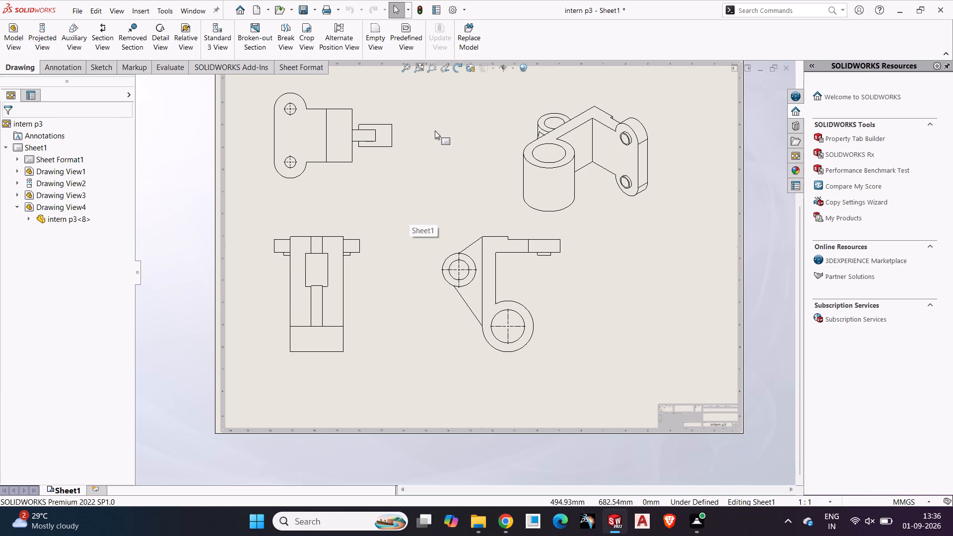
middle_click(445, 247)
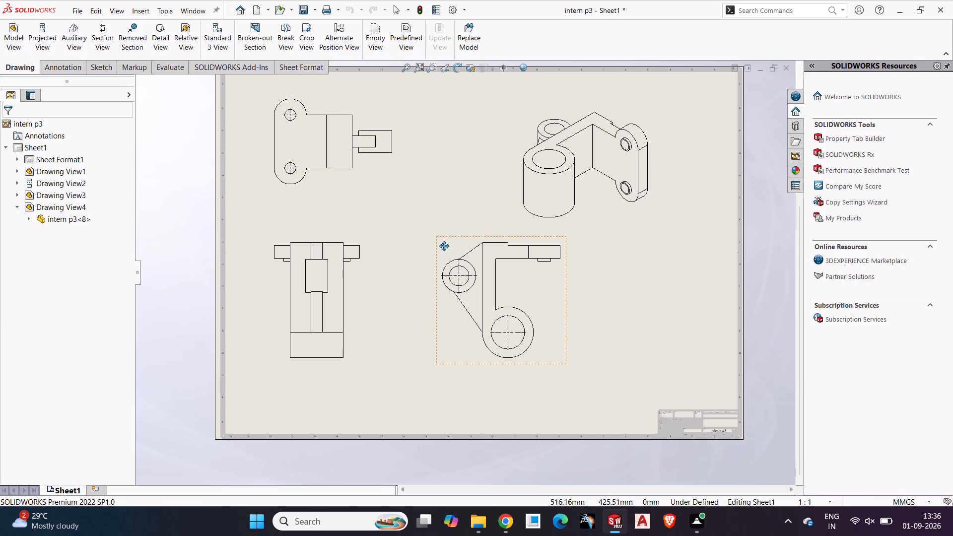
scroll(447, 221, "up", 2)
scroll(447, 213, "down", 3)
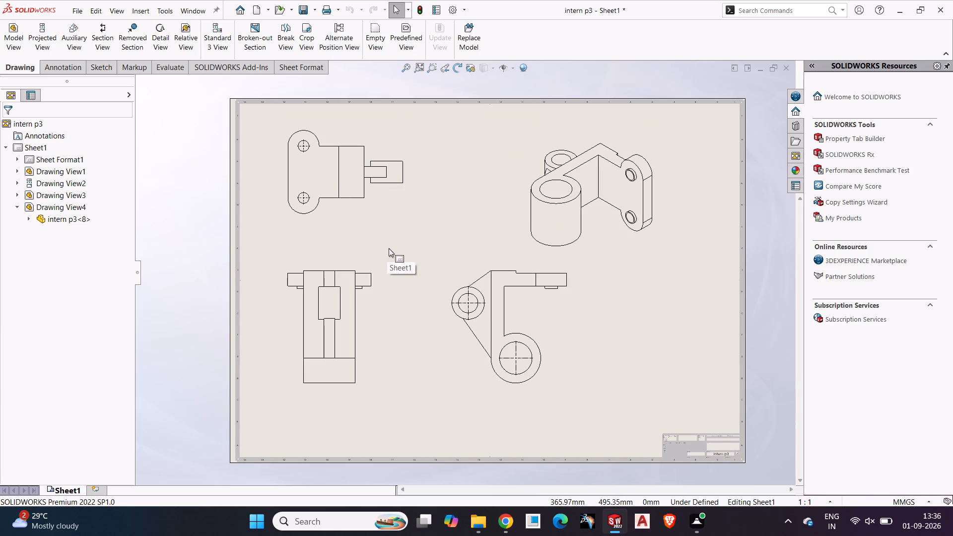
scroll(389, 230, "up", 1)
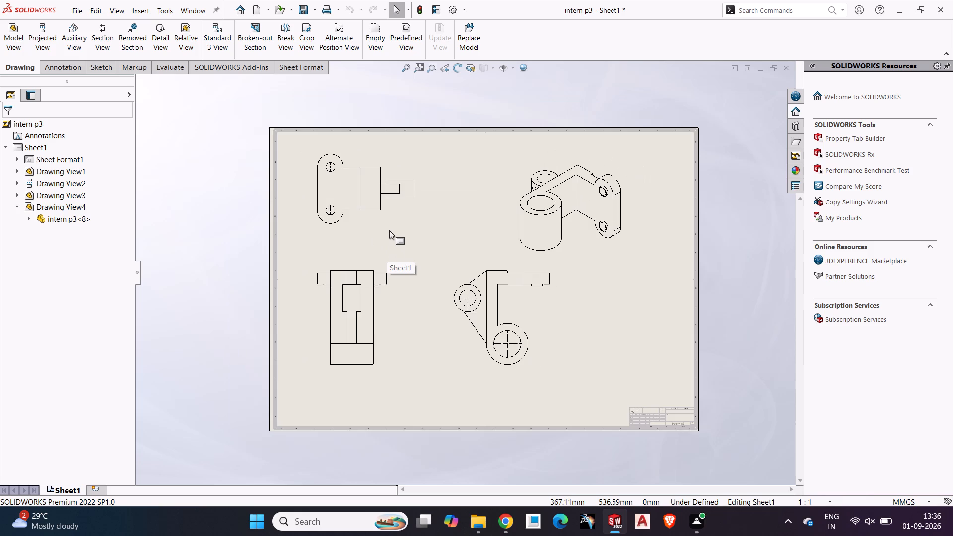
scroll(389, 230, "down", 1)
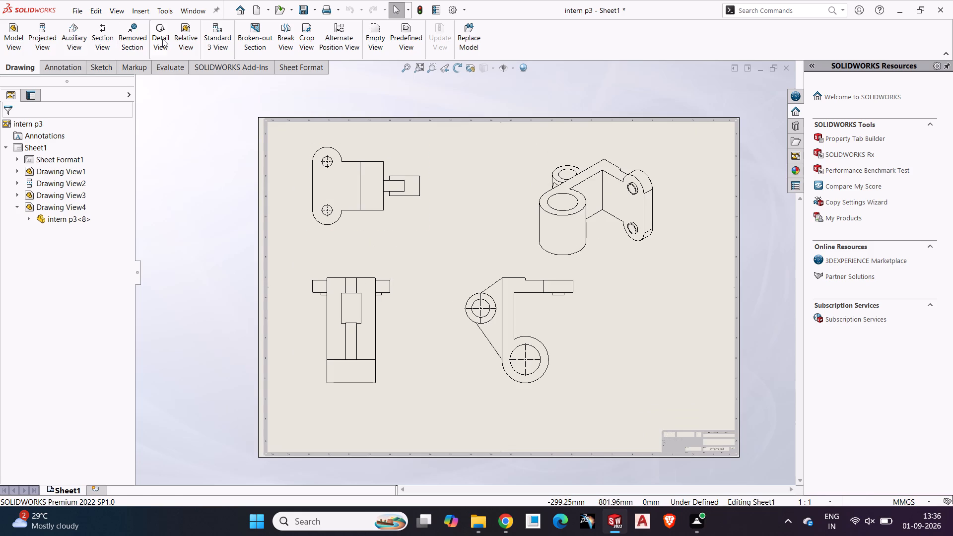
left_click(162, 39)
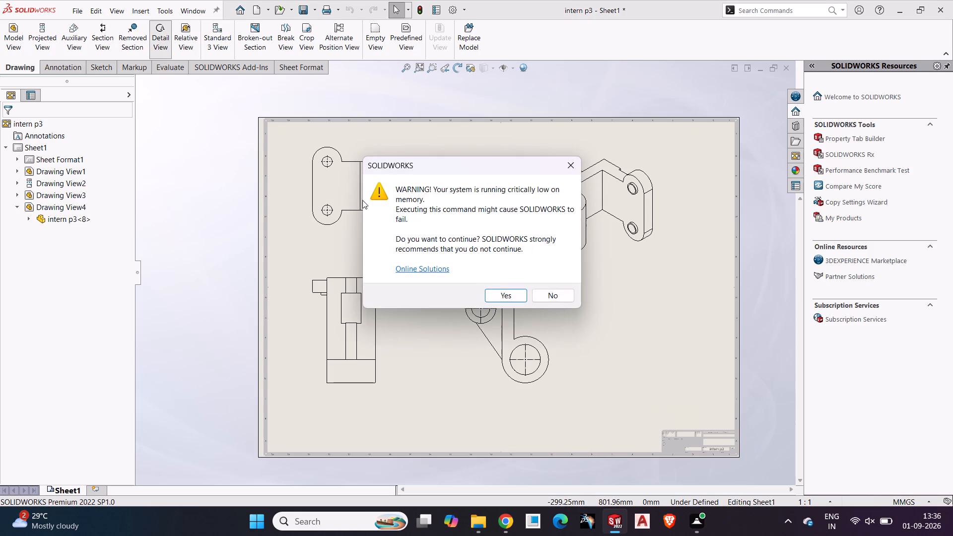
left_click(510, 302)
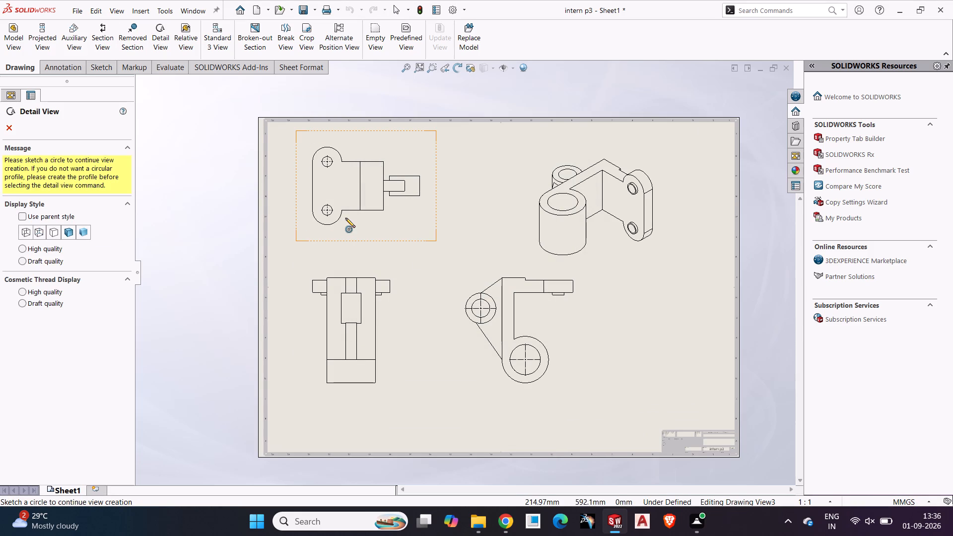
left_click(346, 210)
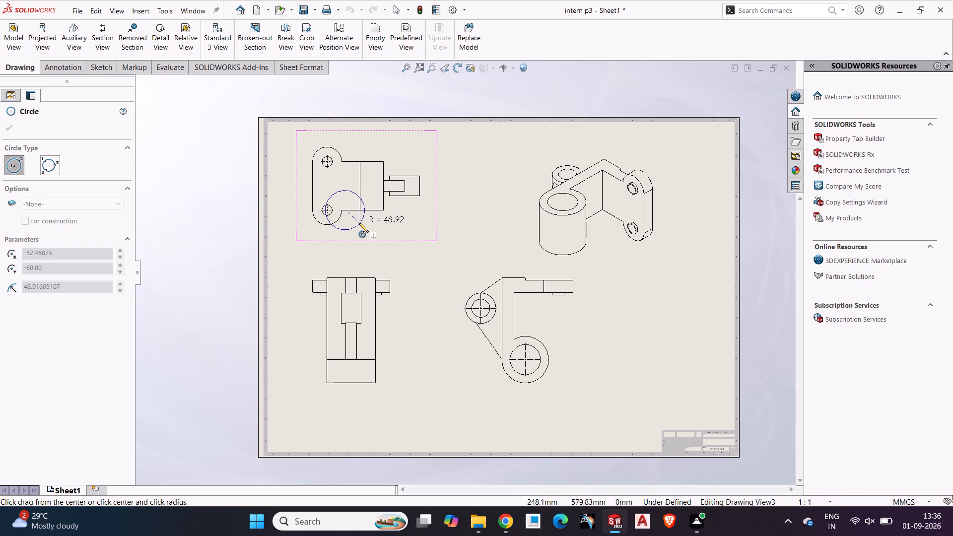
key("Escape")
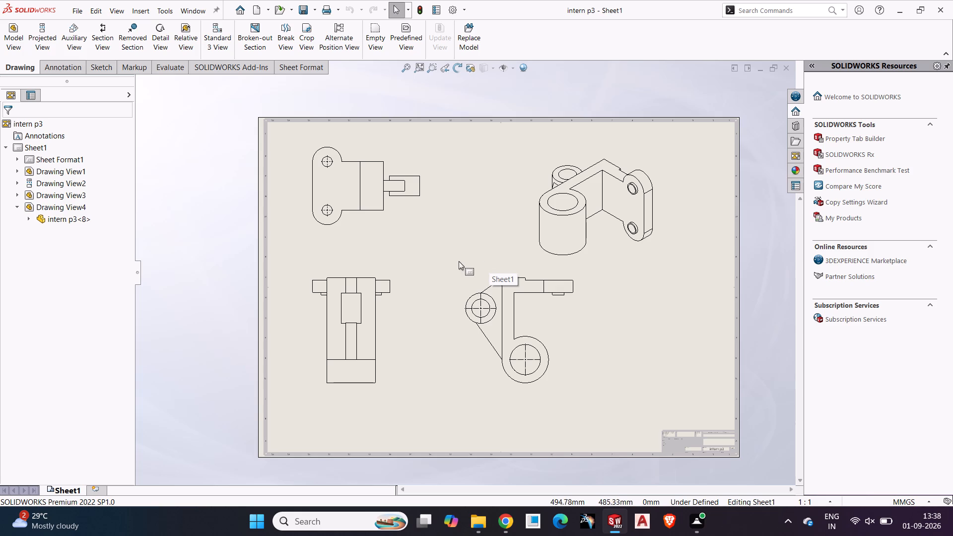
Switch back to the intern p3 part window and examine the bracket's stepped underside and side profile.
scroll(455, 259, "down", 3)
scroll(420, 261, "up", 2)
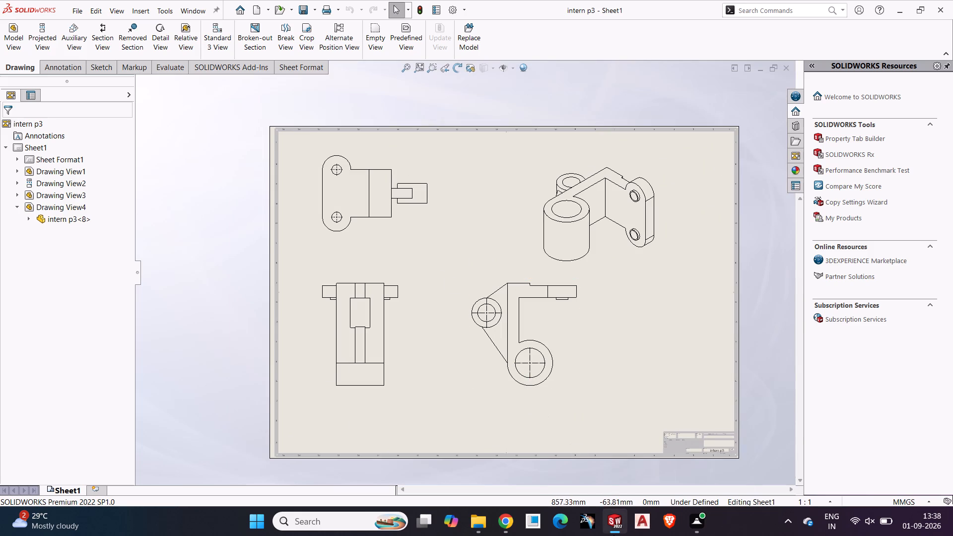
left_click(591, 468)
scroll(500, 354, "up", 2)
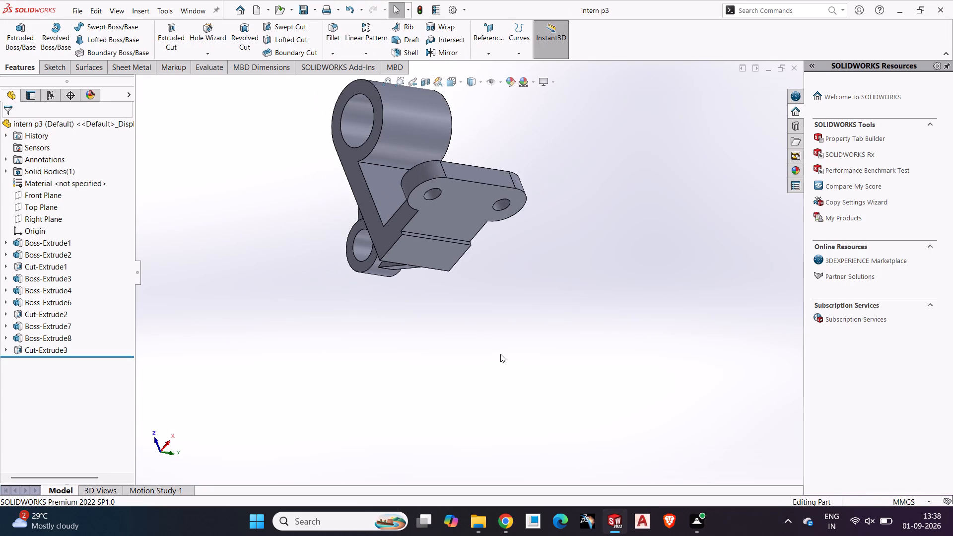
middle_click_drag(396, 285, 527, 278)
scroll(523, 268, "up", 2)
middle_click_drag(520, 268, 393, 320)
scroll(463, 284, "down", 4)
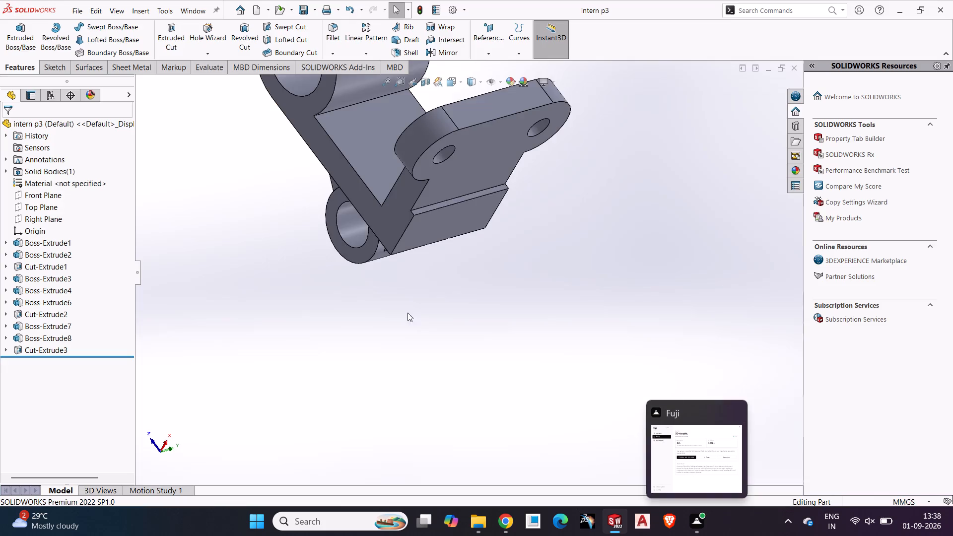
scroll(352, 300, "up", 4)
middle_click_drag(369, 288, 434, 293)
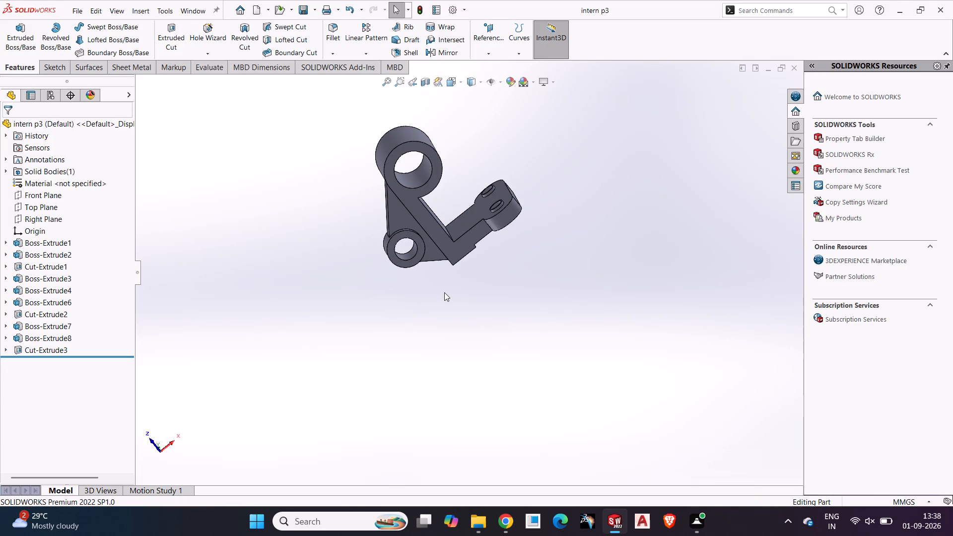
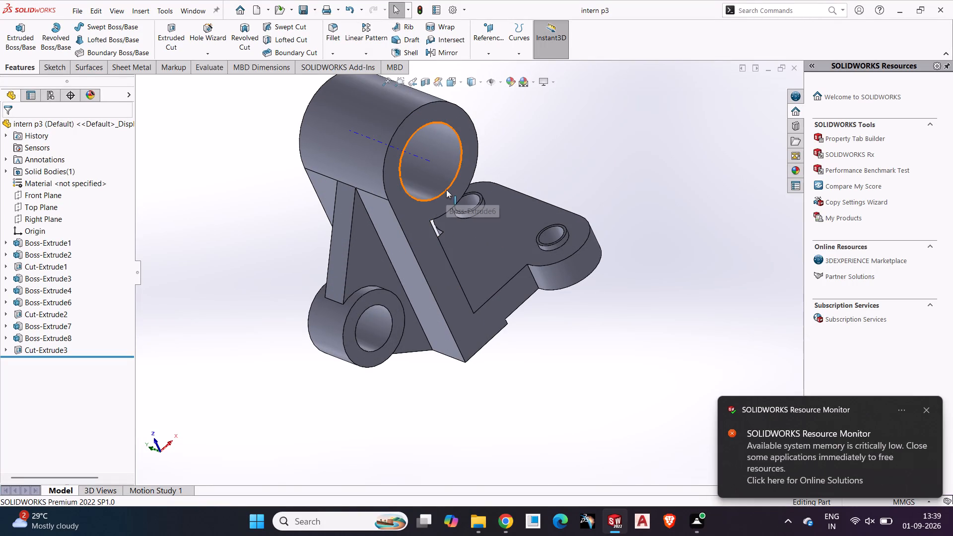
Examine the bracket's ring boss, rib, small boss and base plate from several angles.
middle_click_drag(467, 257, 511, 281)
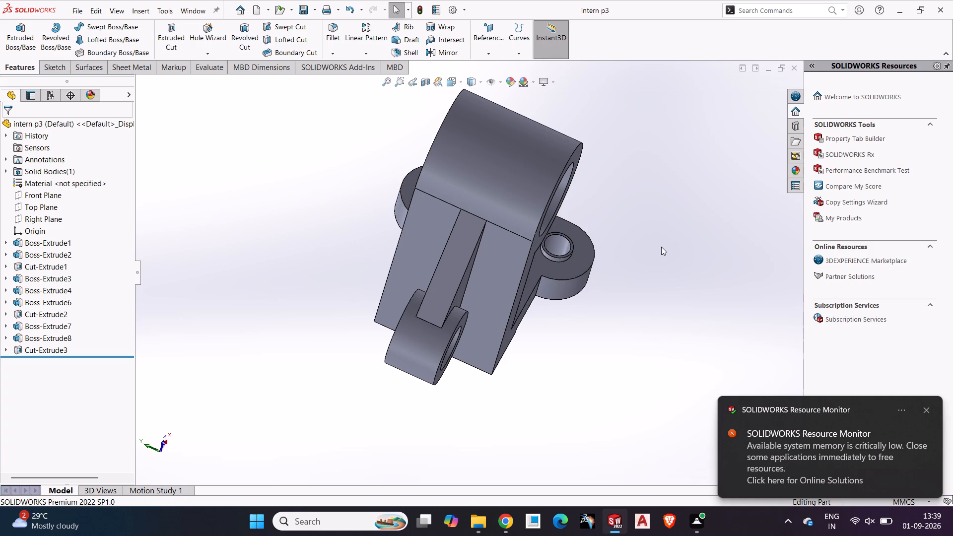
middle_click_drag(661, 247, 581, 309)
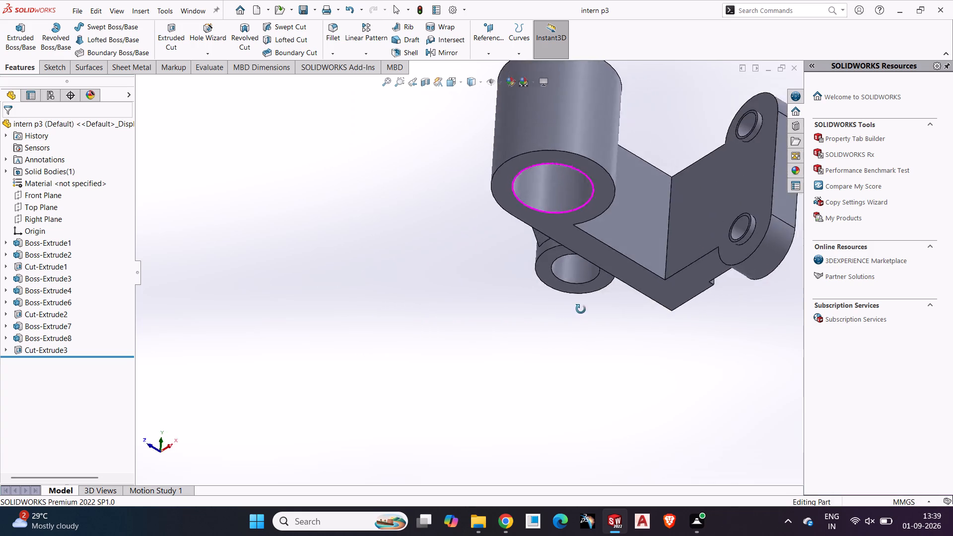
middle_click_drag(581, 309, 666, 157)
scroll(516, 299, "down", 2)
scroll(516, 299, "up", 4)
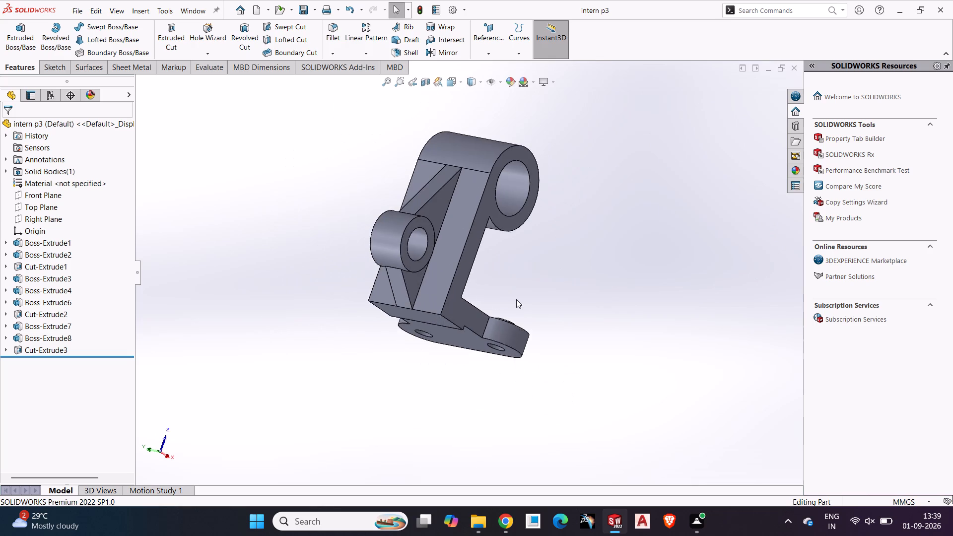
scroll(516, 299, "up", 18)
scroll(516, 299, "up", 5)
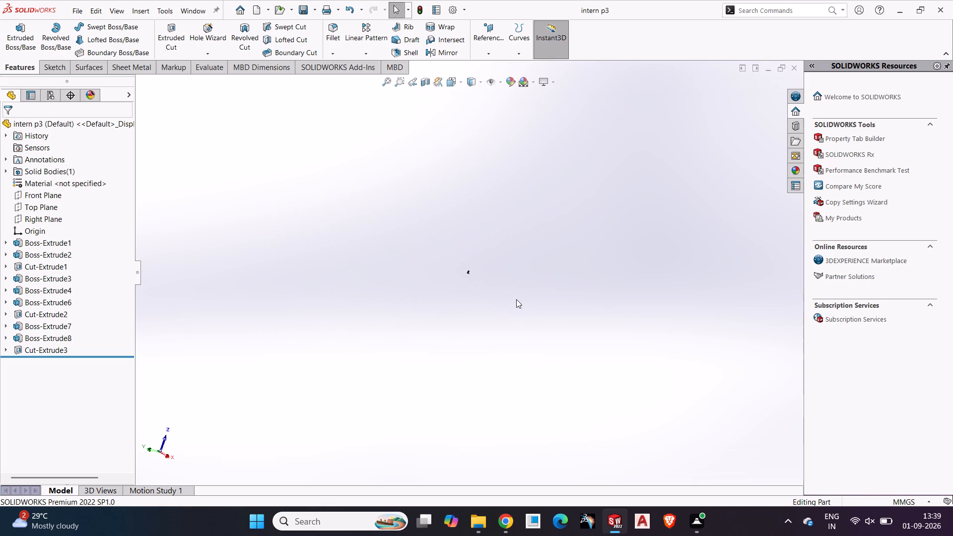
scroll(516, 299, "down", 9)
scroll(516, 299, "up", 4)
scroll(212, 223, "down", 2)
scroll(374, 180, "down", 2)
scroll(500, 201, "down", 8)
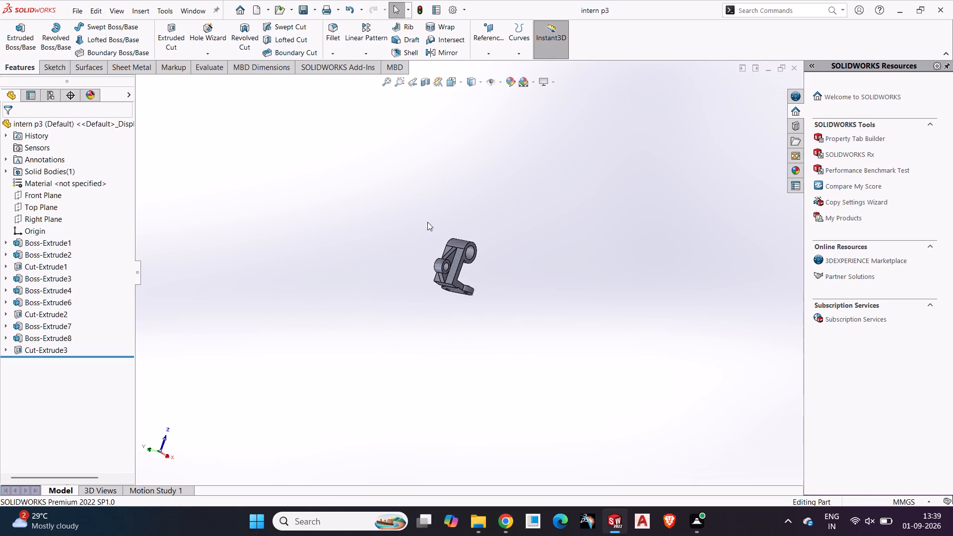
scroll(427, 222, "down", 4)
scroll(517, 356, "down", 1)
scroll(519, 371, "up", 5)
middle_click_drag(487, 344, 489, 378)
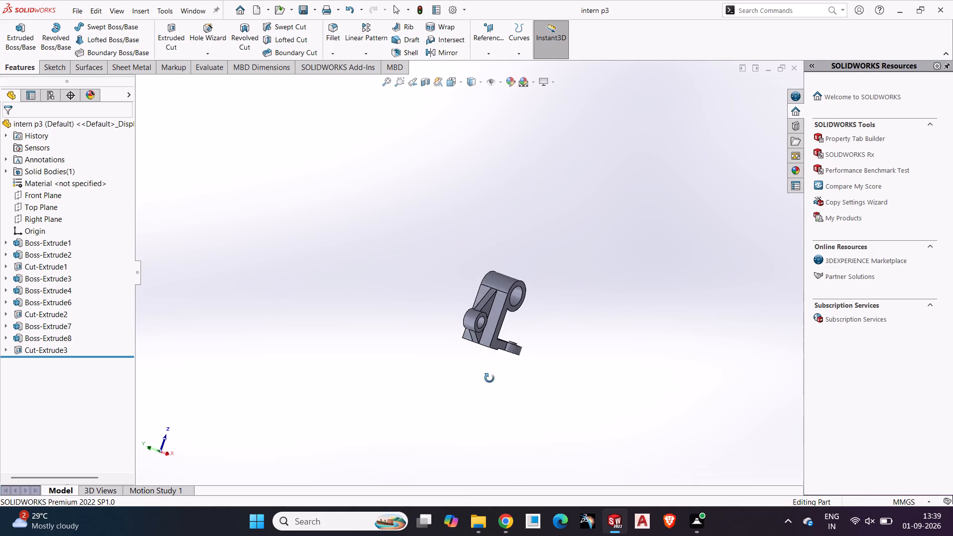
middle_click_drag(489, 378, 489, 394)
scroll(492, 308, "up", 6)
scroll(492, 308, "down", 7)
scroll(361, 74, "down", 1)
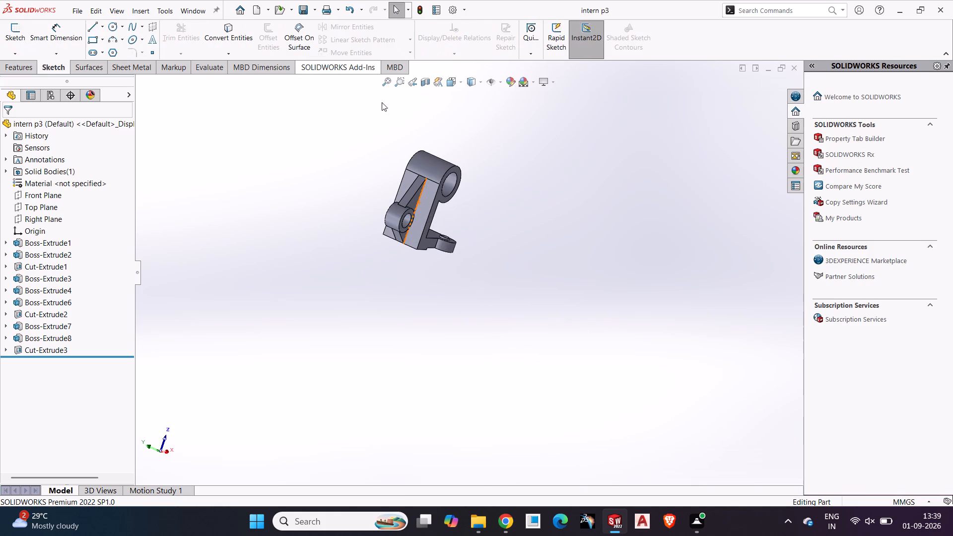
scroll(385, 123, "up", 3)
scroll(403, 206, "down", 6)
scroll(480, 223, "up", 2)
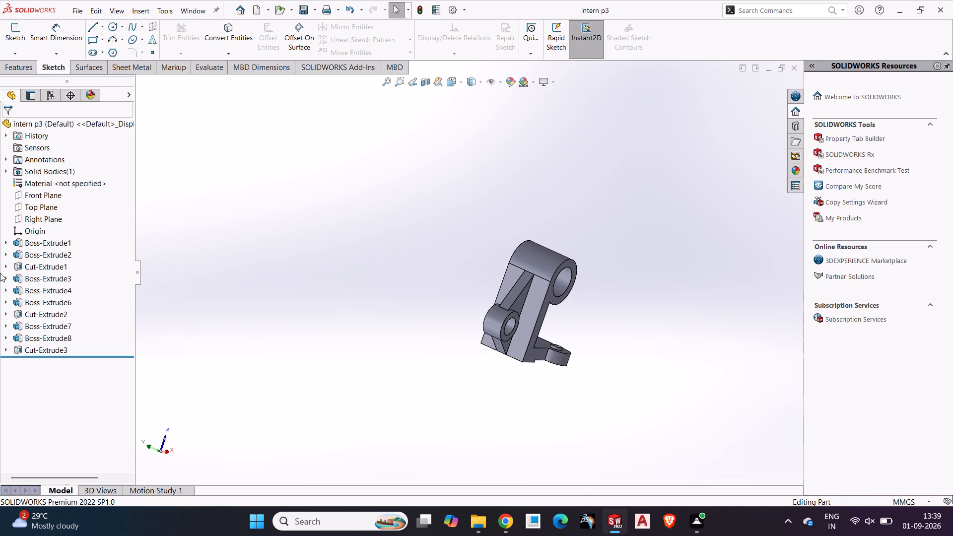
Review the part's feature history from Boss-Extrude1 through Cut-Extrude3 by highlighting its features on the bracket one after another.
left_click(42, 241)
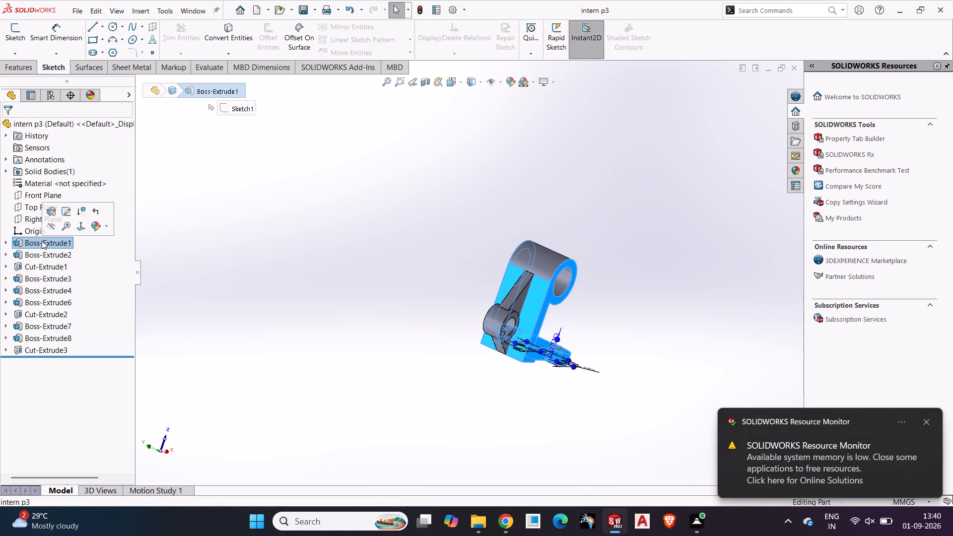
left_click(46, 257)
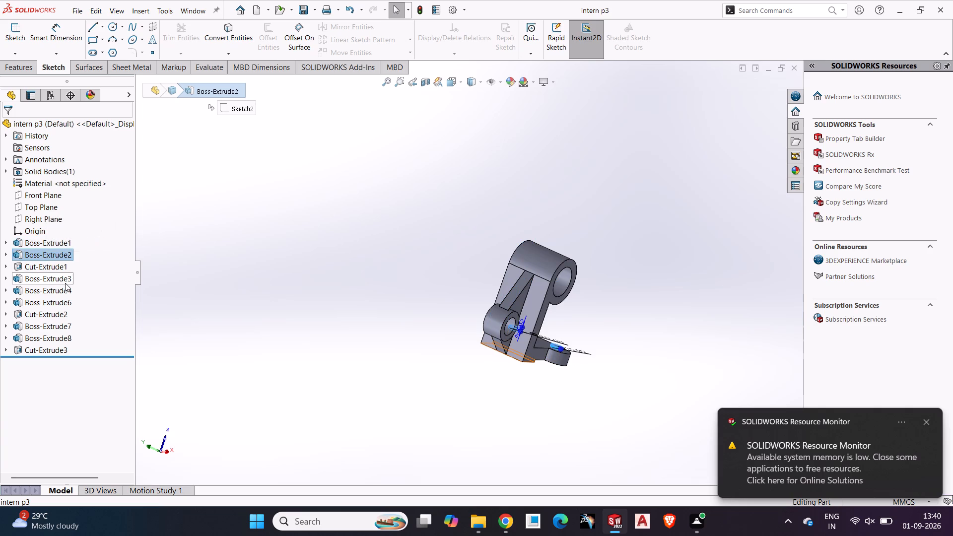
left_click(65, 283)
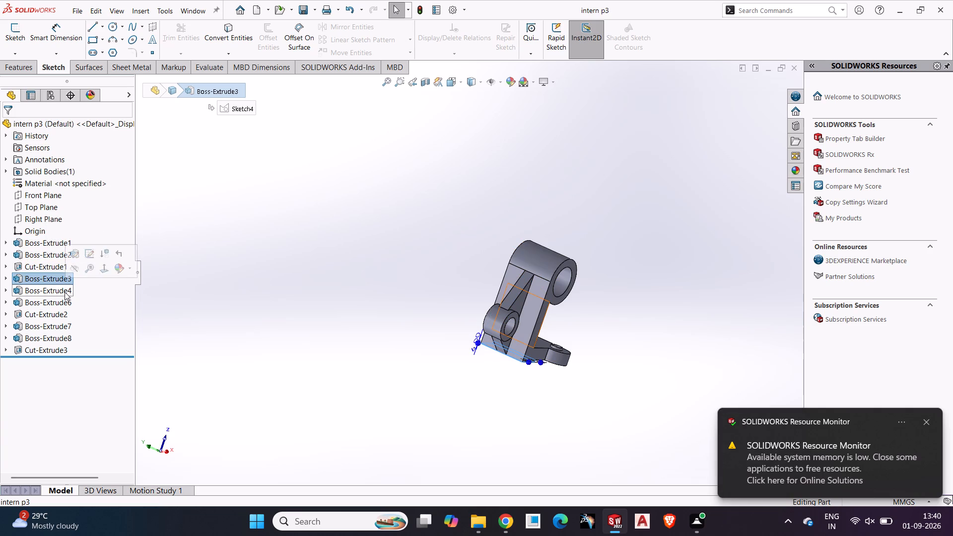
left_click(65, 292)
left_click(67, 303)
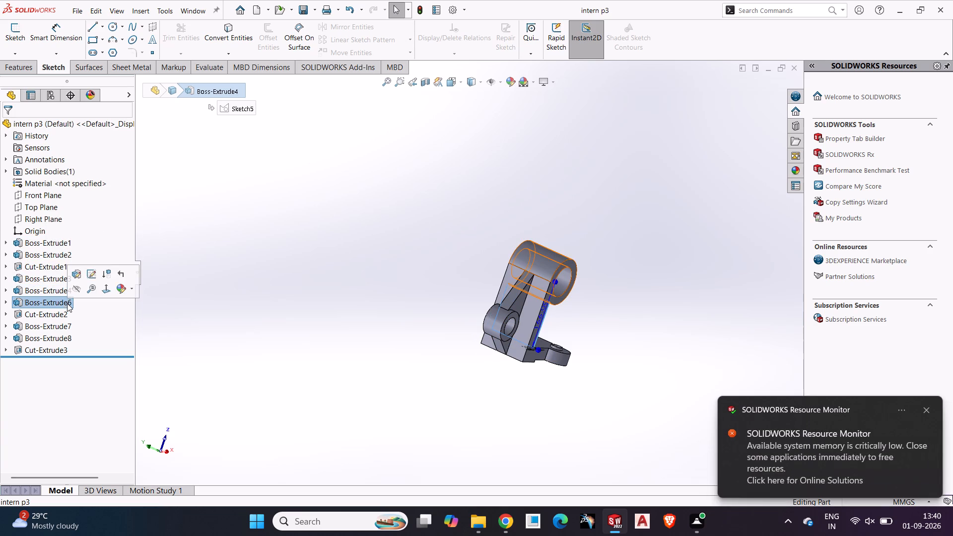
left_click(62, 321)
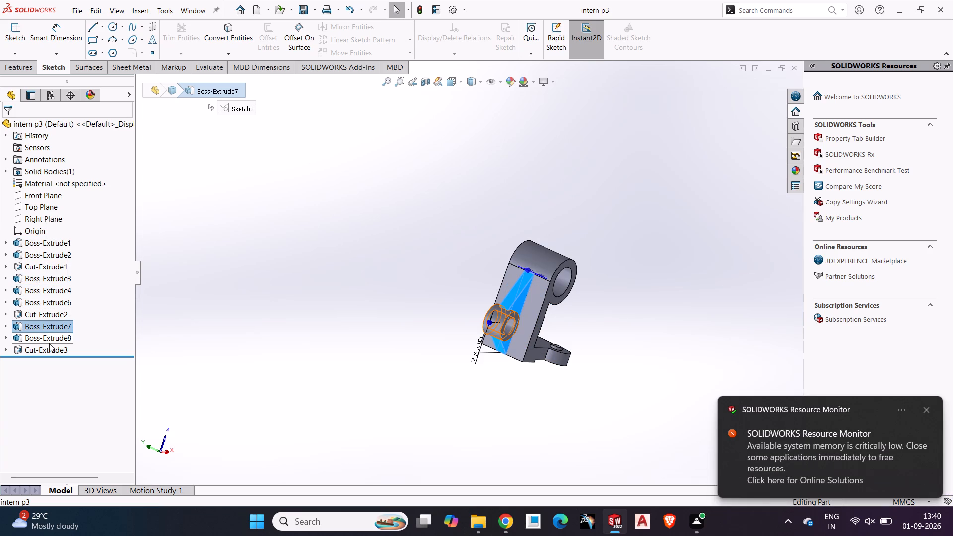
left_click(50, 343)
left_click(52, 350)
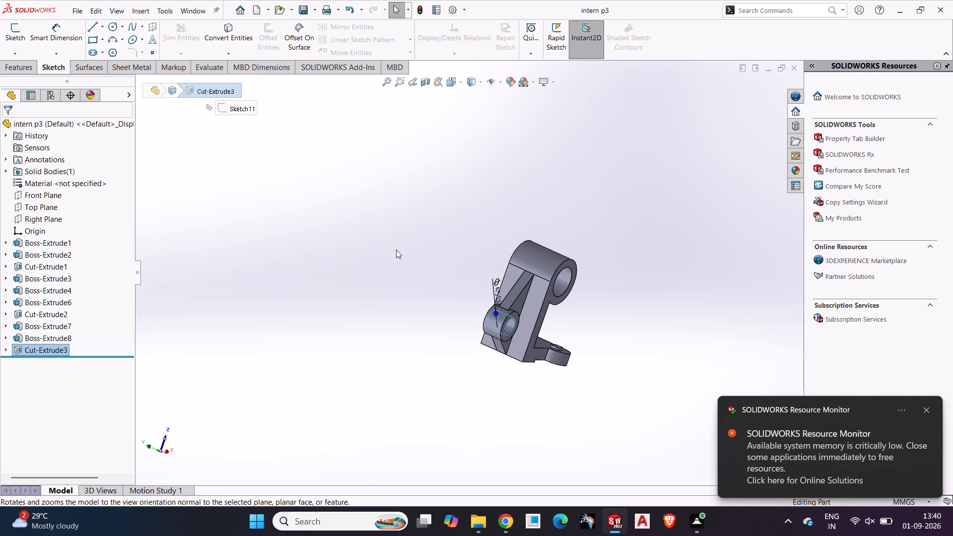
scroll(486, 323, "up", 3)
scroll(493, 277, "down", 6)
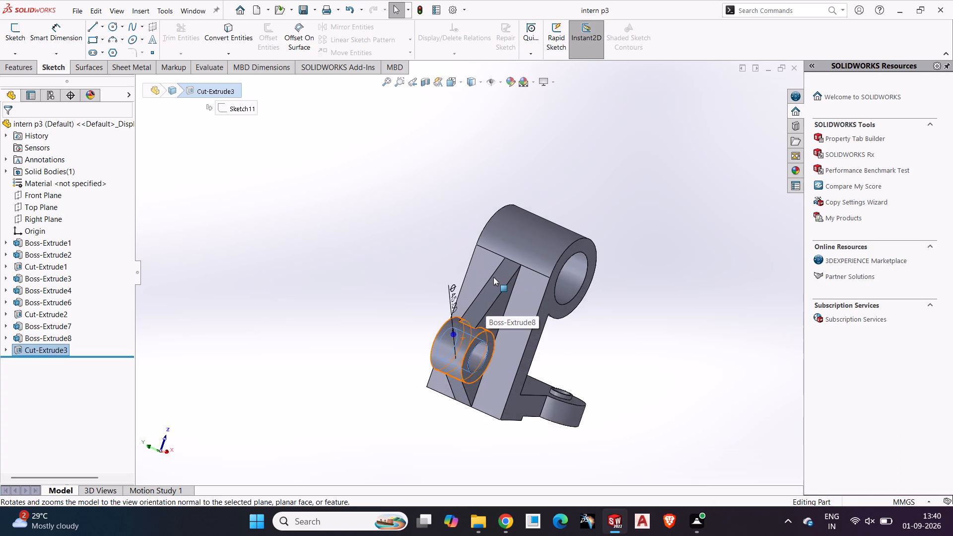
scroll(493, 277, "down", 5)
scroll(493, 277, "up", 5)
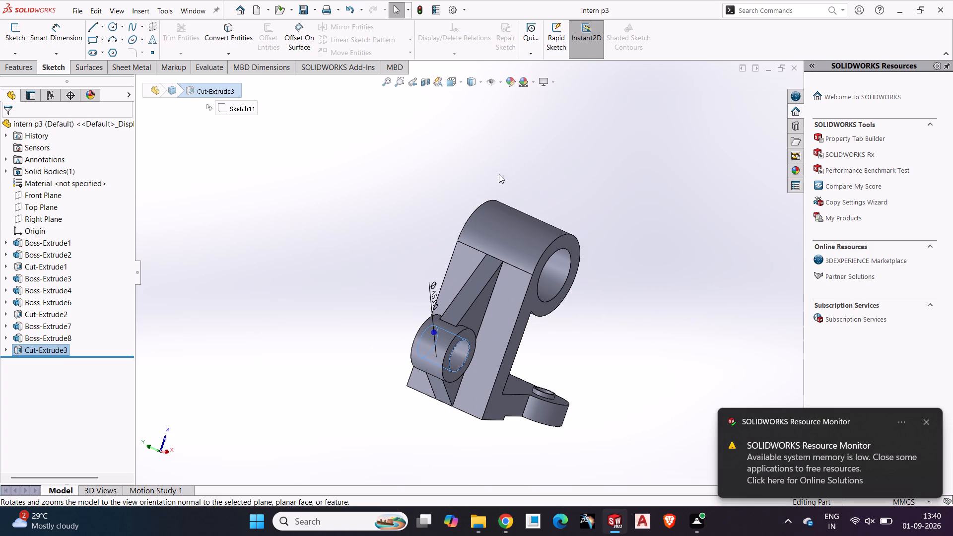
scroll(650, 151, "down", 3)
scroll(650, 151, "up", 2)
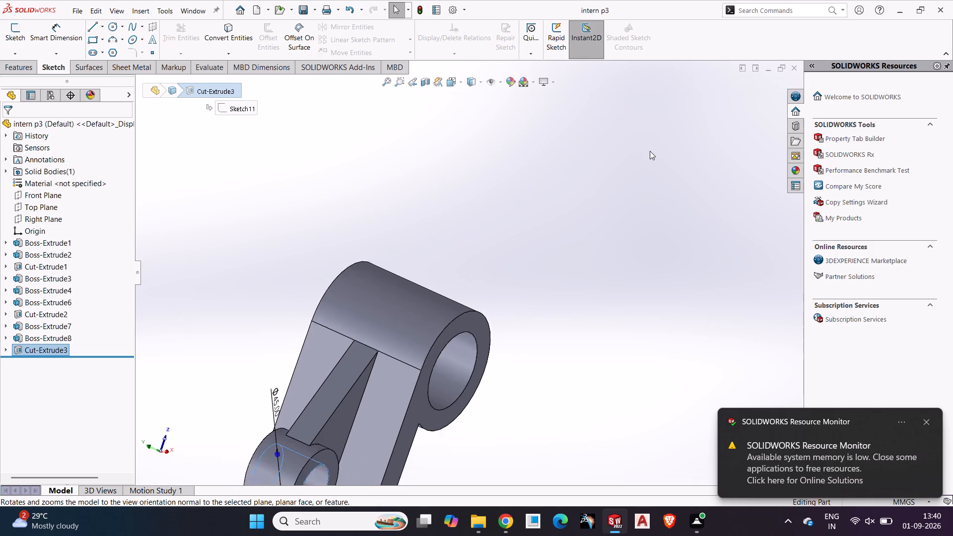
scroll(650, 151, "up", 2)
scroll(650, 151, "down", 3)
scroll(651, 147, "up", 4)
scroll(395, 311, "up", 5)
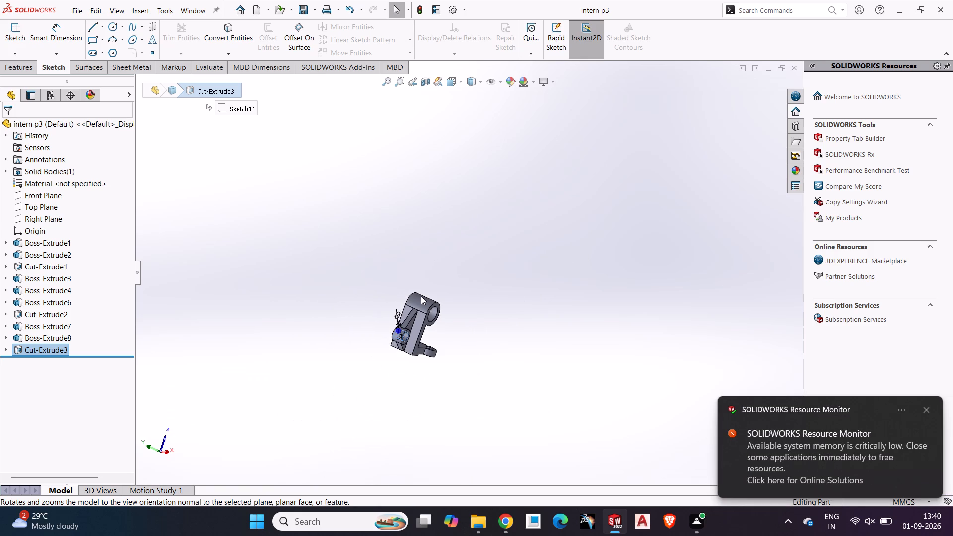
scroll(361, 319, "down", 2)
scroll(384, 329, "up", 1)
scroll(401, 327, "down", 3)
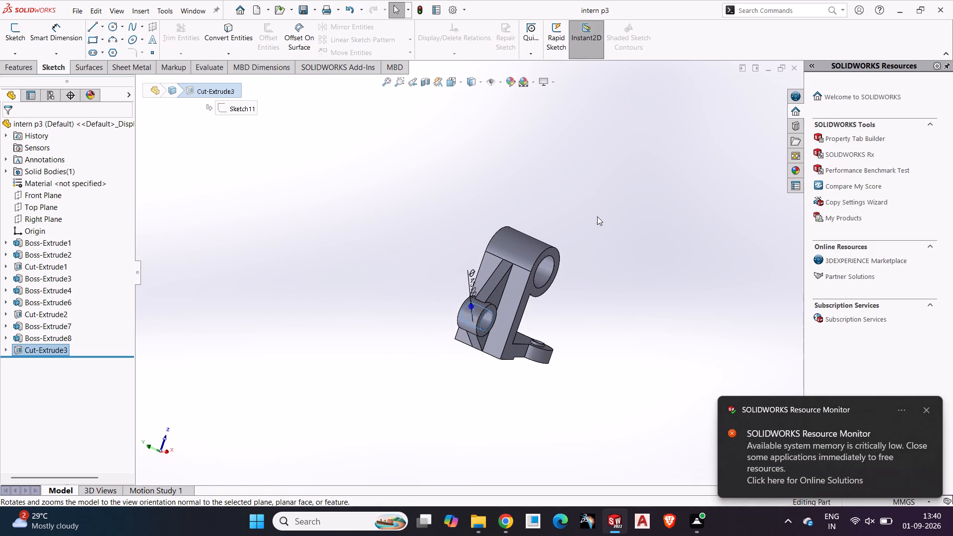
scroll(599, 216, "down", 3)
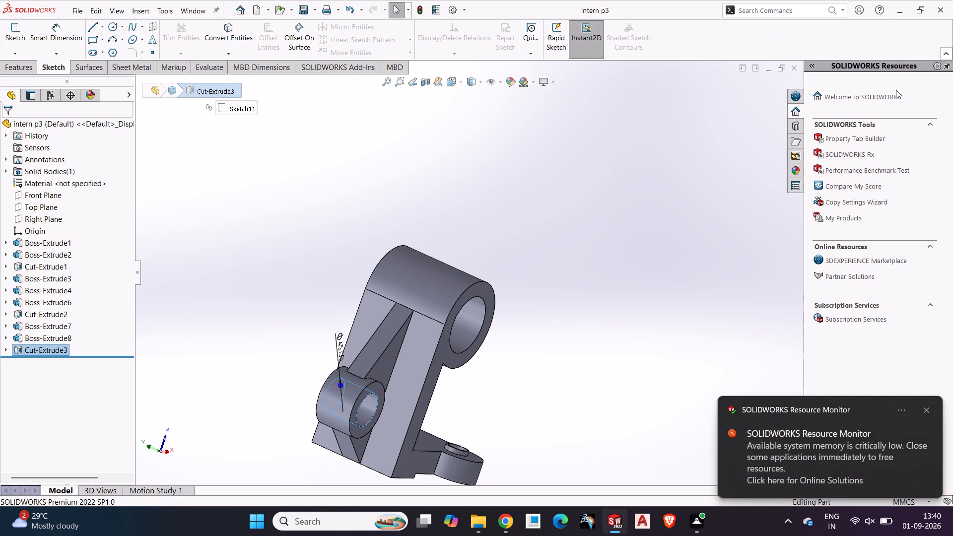
Dismiss the SOLIDWORKS Resource Monitor notification and clear the feature selection.
left_click(929, 419)
left_click(617, 207)
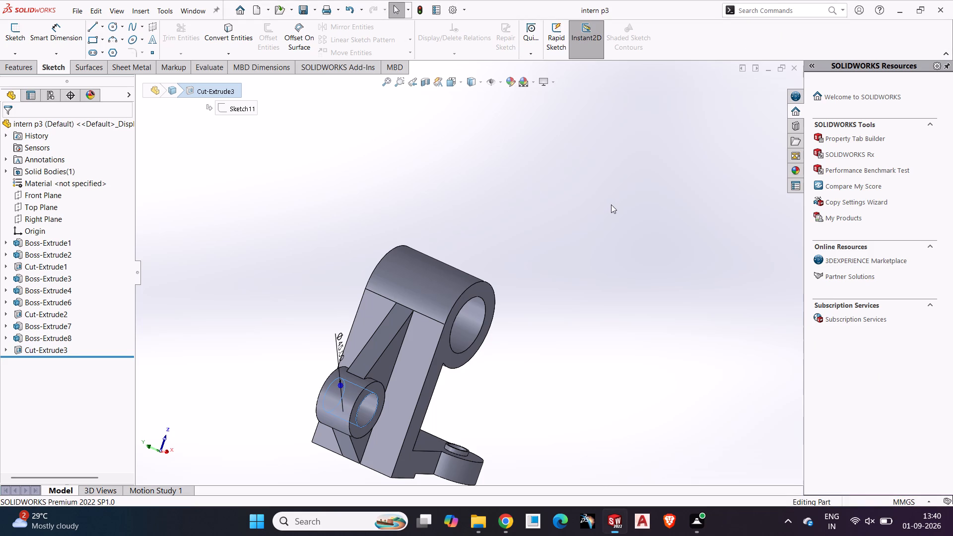
Examine the bracket's side profile, both boss bores and the raised base holes, dismissing the Resource Monitor notifications.
middle_click_drag(599, 204, 425, 130)
scroll(426, 147, "down", 4)
scroll(444, 255, "up", 6)
middle_click_drag(453, 273, 542, 294)
scroll(477, 349, "up", 5)
scroll(479, 350, "down", 8)
scroll(430, 238, "up", 2)
scroll(430, 238, "down", 3)
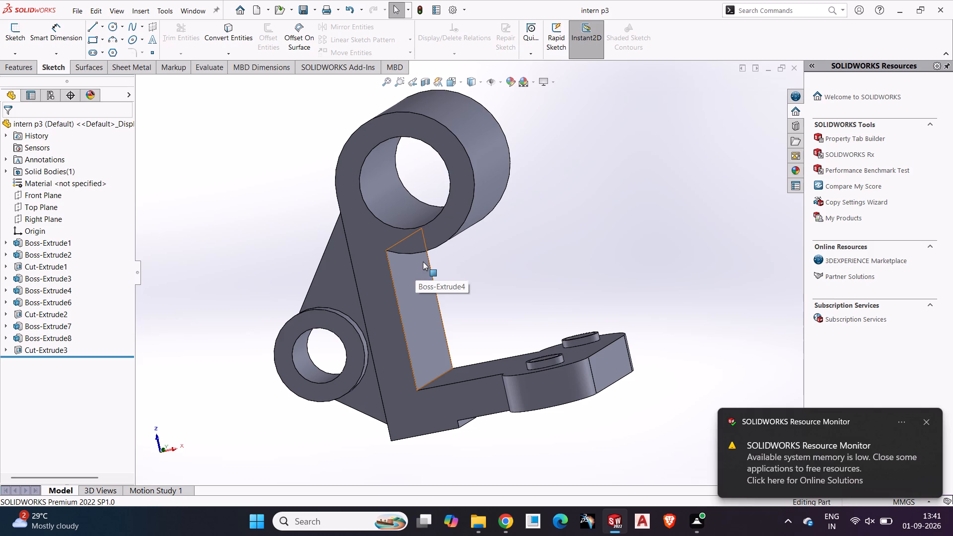
left_click(932, 418)
scroll(527, 242, "up", 2)
scroll(527, 242, "down", 1)
middle_click_drag(544, 270, 567, 295)
scroll(567, 295, "down", 1)
scroll(562, 290, "up", 1)
middle_click_drag(560, 286, 572, 282)
left_click(928, 405)
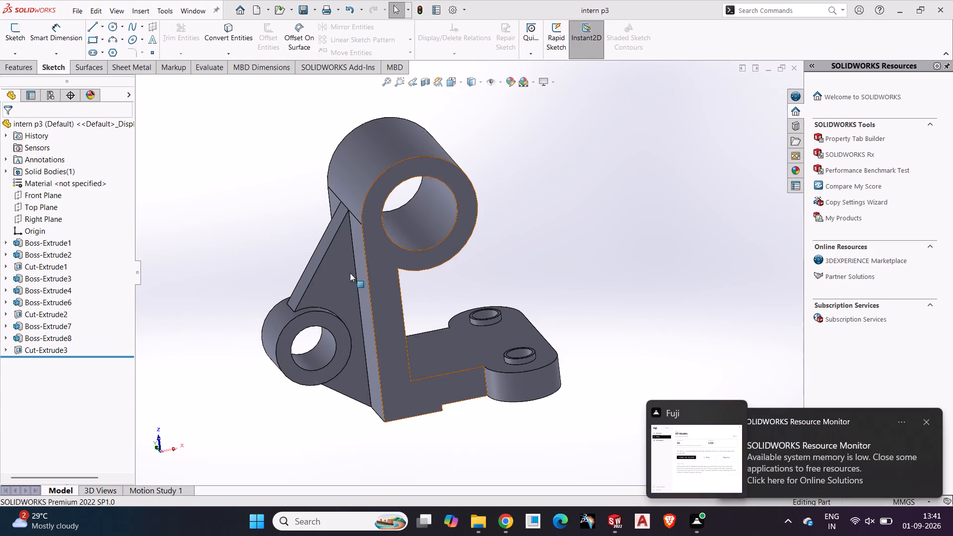
Examine the bracket through full turns, covering the rib, small boss, ring boss, base holes and stepped underside.
middle_click_drag(351, 273, 512, 294)
scroll(513, 293, "down", 4)
scroll(491, 297, "up", 4)
middle_click_drag(488, 293, 589, 312)
middle_click_drag(385, 312, 539, 312)
middle_click_drag(427, 302, 646, 290)
middle_click_drag(366, 292, 586, 278)
middle_click_drag(372, 278, 536, 272)
middle_click_drag(305, 305, 485, 296)
middle_click_drag(368, 295, 541, 277)
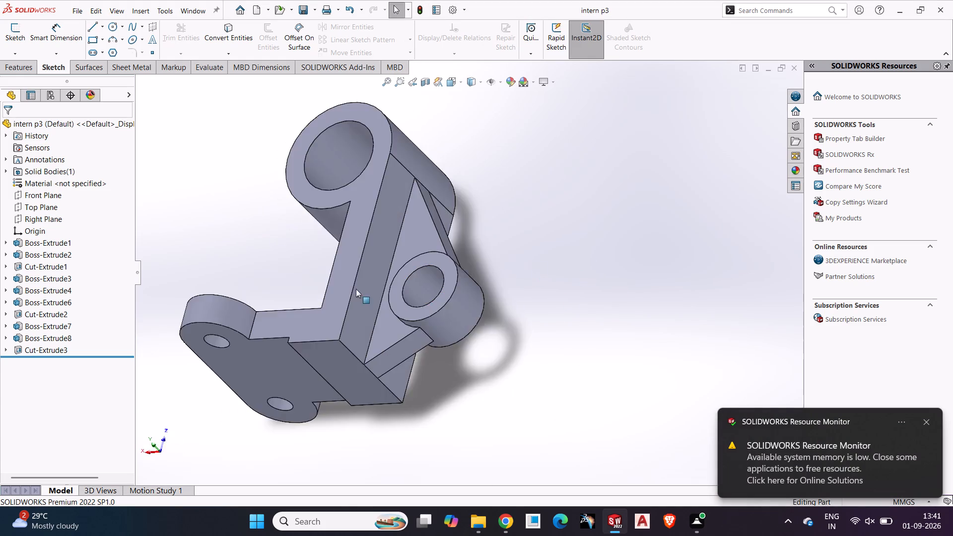
middle_click_drag(276, 297, 462, 291)
middle_click_drag(248, 319, 459, 306)
middle_click_drag(266, 305, 357, 290)
middle_click_drag(247, 313, 310, 305)
middle_click_drag(244, 312, 343, 307)
middle_click_drag(257, 315, 383, 295)
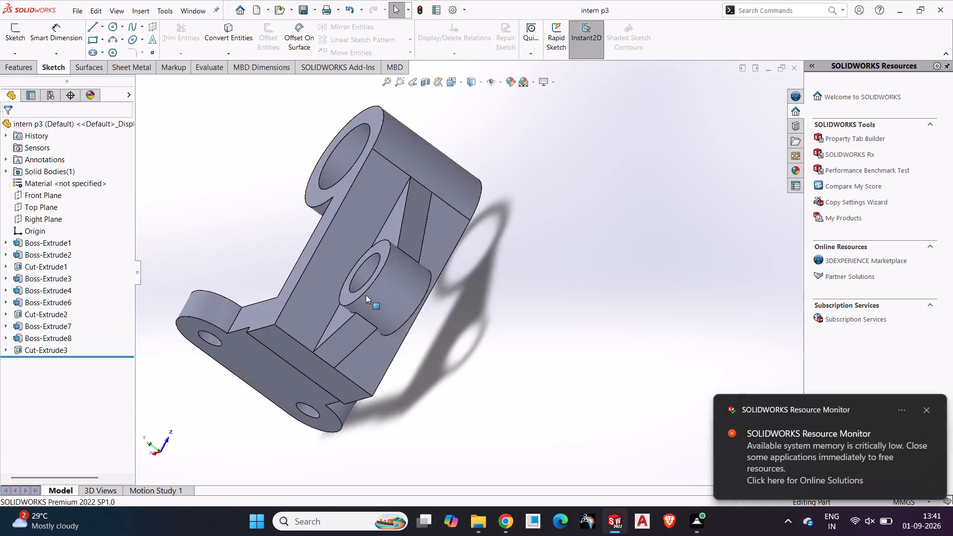
middle_click_drag(138, 319, 280, 305)
middle_click_drag(204, 316, 383, 311)
middle_click_drag(269, 325, 431, 303)
middle_click_drag(341, 308, 488, 288)
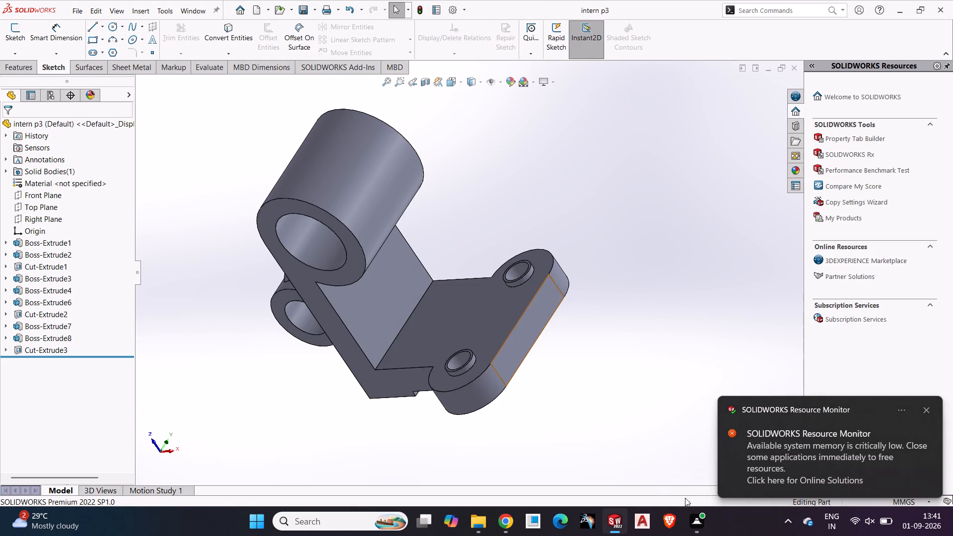
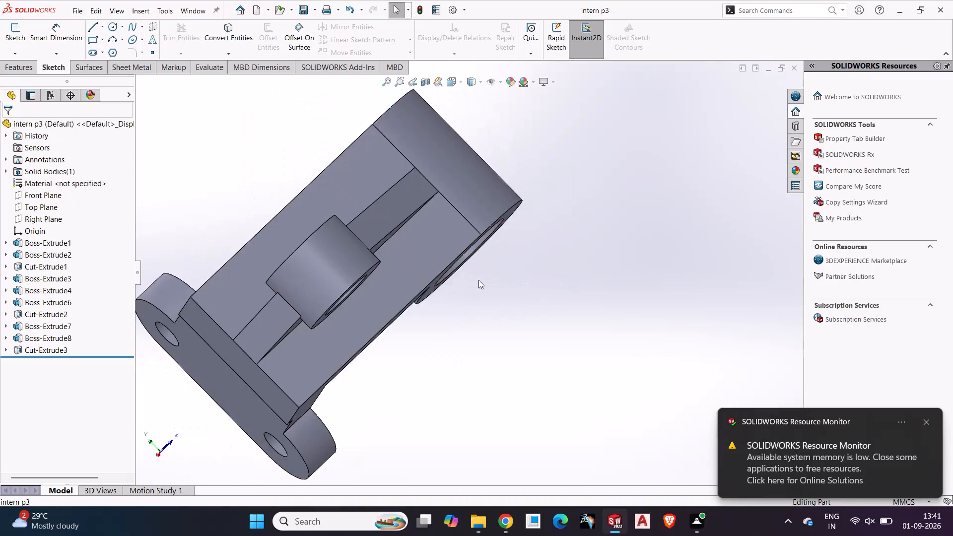
Examine the bracket's underside, both boss bores and the raised base holes, dismissing the Resource Monitor notification.
middle_click_drag(478, 280, 531, 280)
middle_click_drag(456, 291, 490, 289)
scroll(490, 289, "up", 2)
middle_click_drag(490, 289, 613, 316)
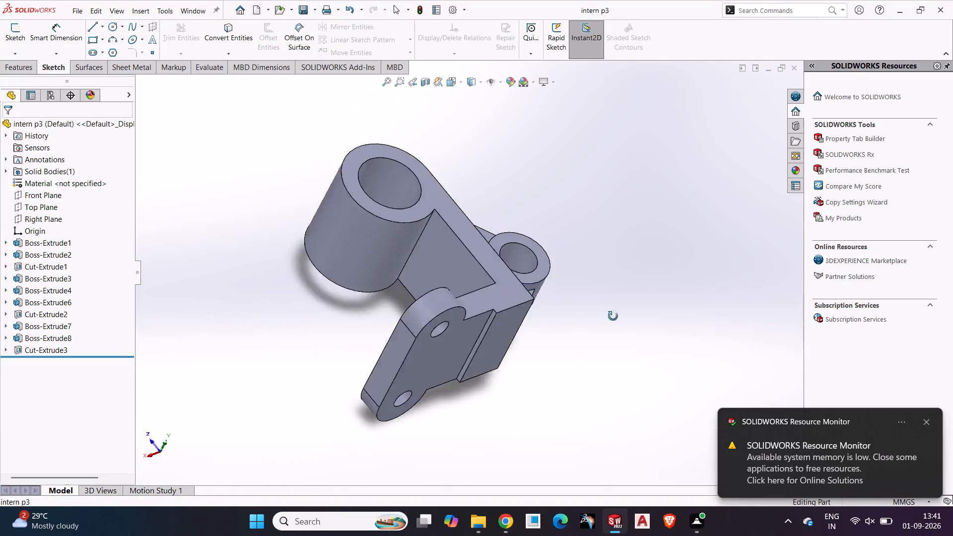
middle_click_drag(613, 316, 627, 318)
middle_click_drag(513, 302, 587, 253)
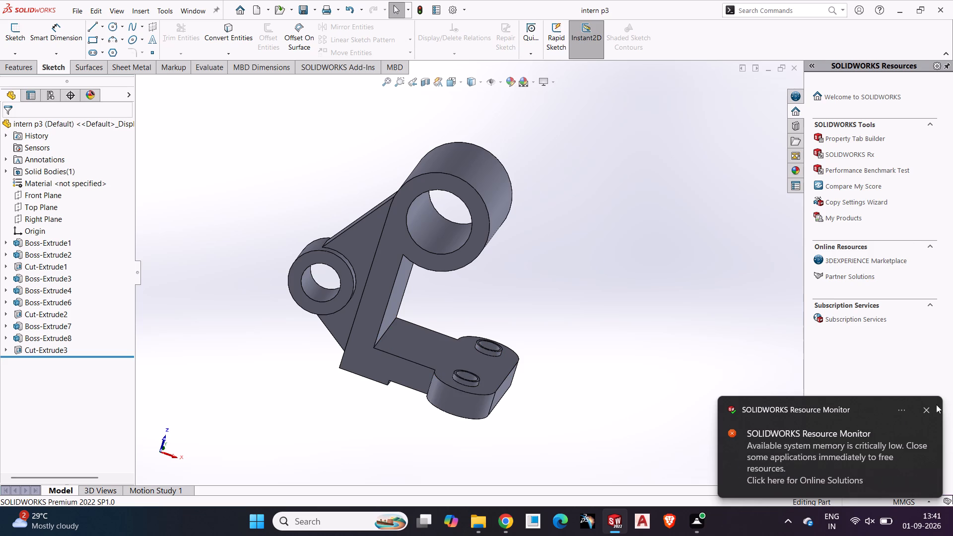
left_click(928, 415)
middle_click_drag(422, 289, 423, 303)
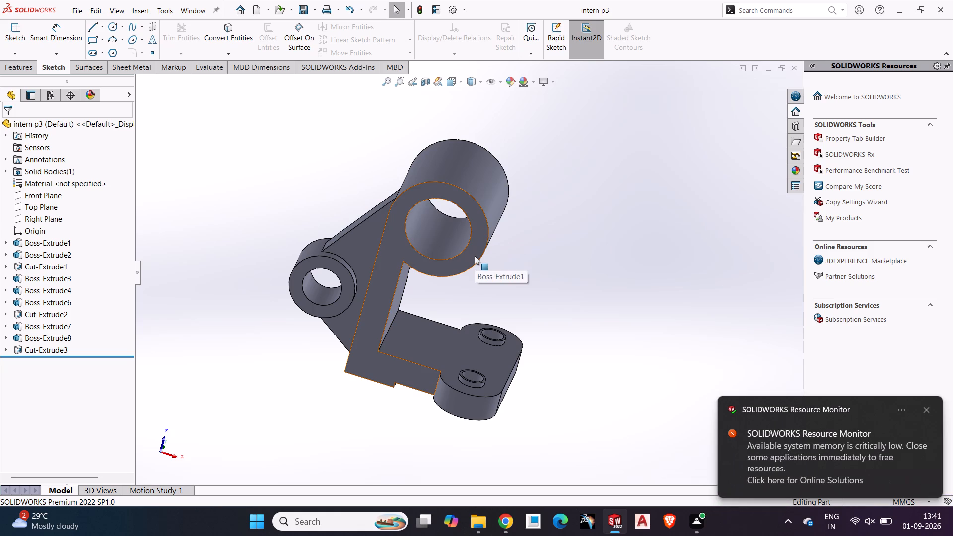
middle_click_drag(588, 256, 539, 284)
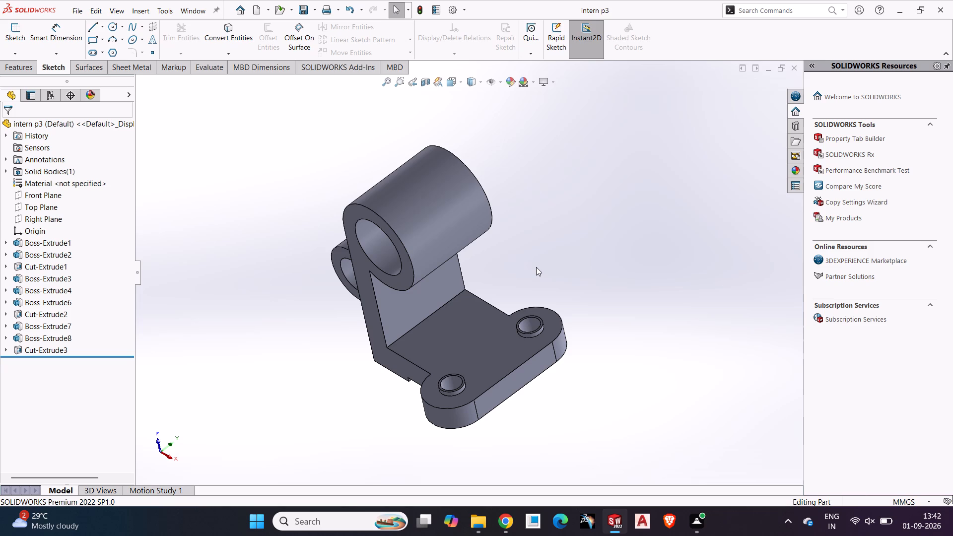
Examine the bracket from opposite sides, covering the ring boss, the small boss with its rib, and the base plate.
middle_click_drag(514, 249, 541, 237)
scroll(488, 276, "down", 2)
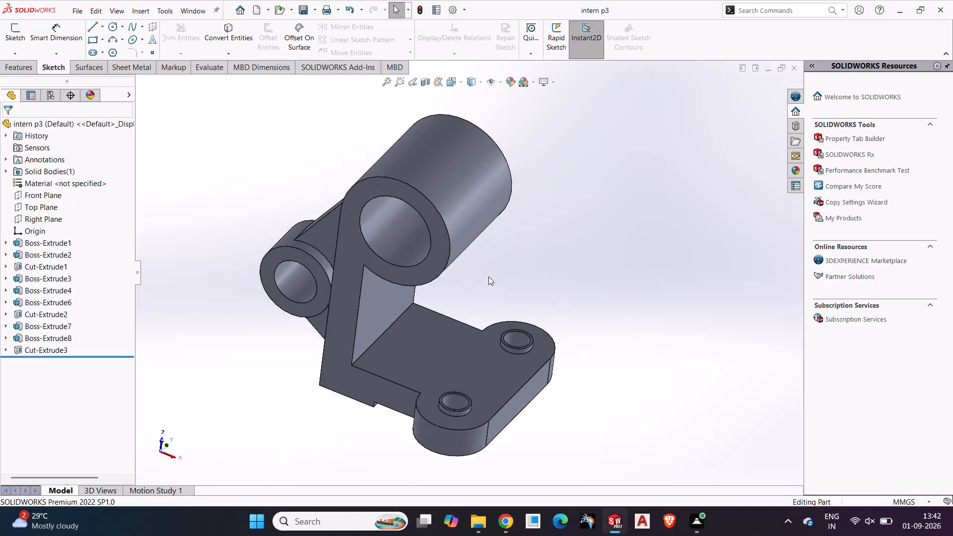
middle_click_drag(488, 276, 604, 244)
middle_click_drag(580, 270, 464, 239)
scroll(453, 260, "up", 1)
middle_click_drag(453, 260, 503, 293)
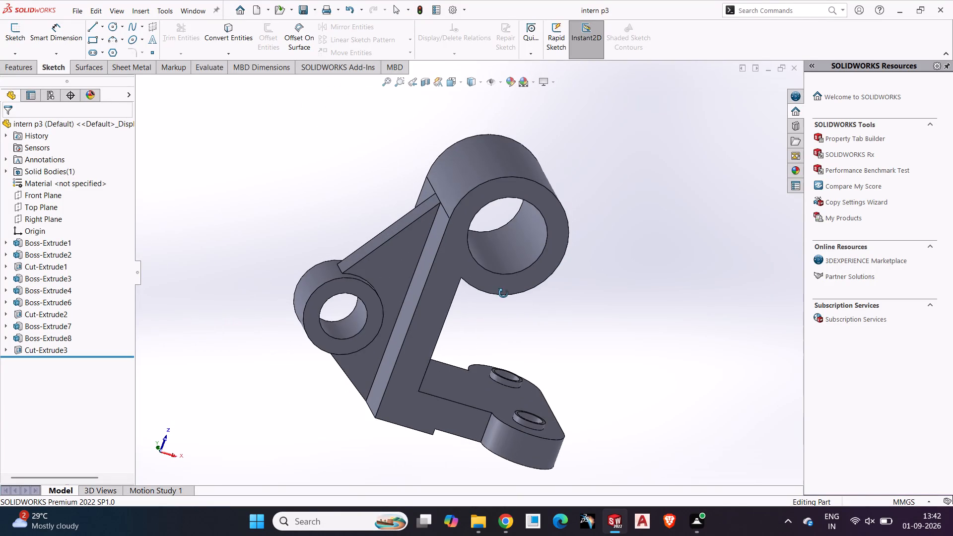
middle_click_drag(503, 293, 503, 294)
middle_click_drag(470, 348, 451, 320)
scroll(482, 354, "down", 1)
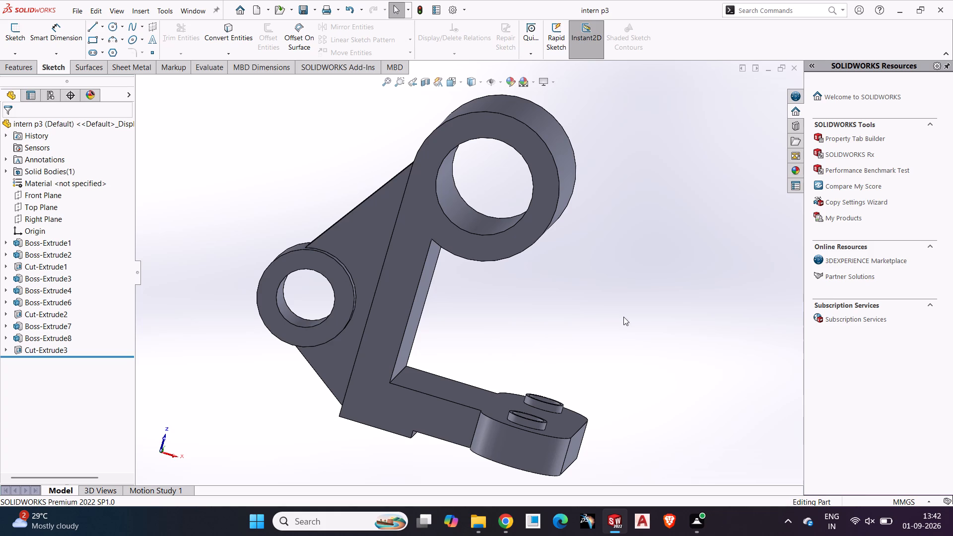
middle_click_drag(624, 317, 660, 306)
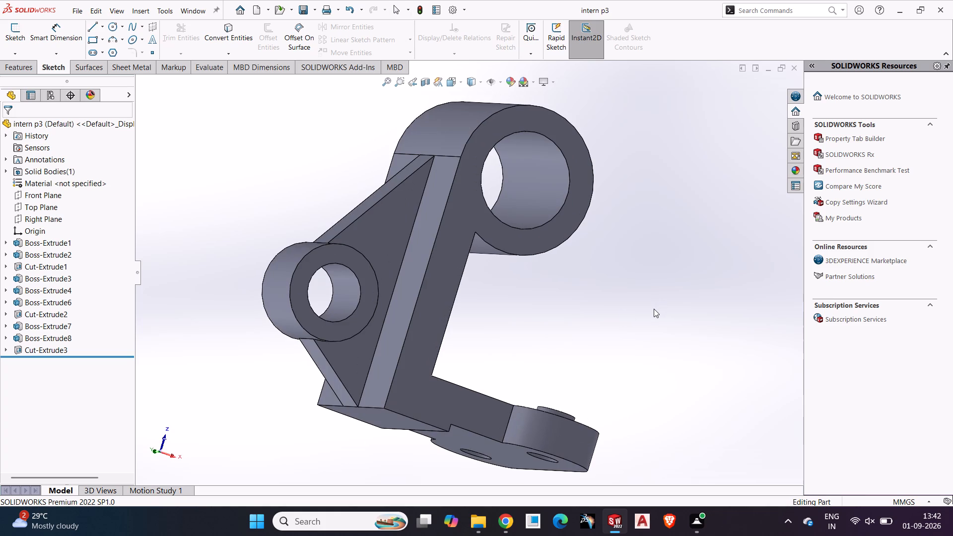
middle_click_drag(654, 309, 341, 325)
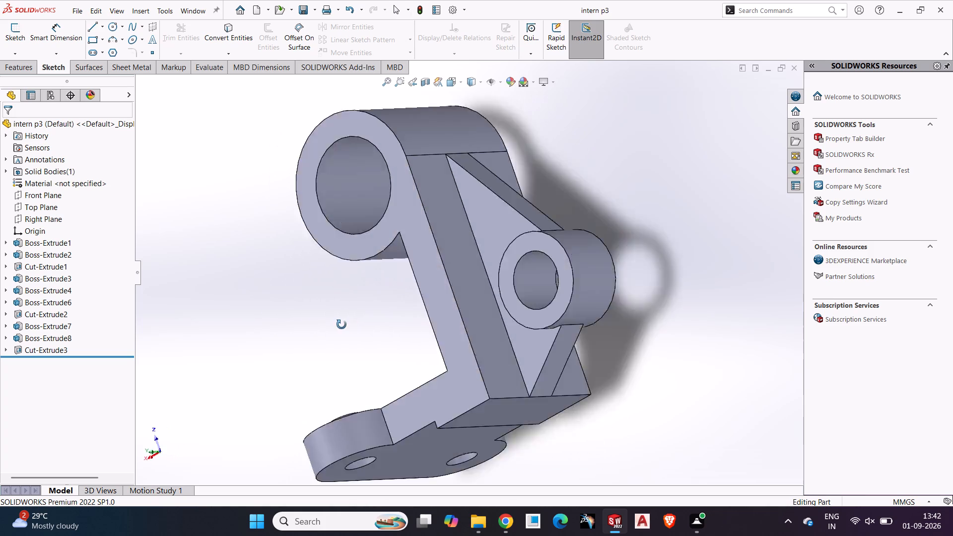
middle_click_drag(341, 325, 604, 333)
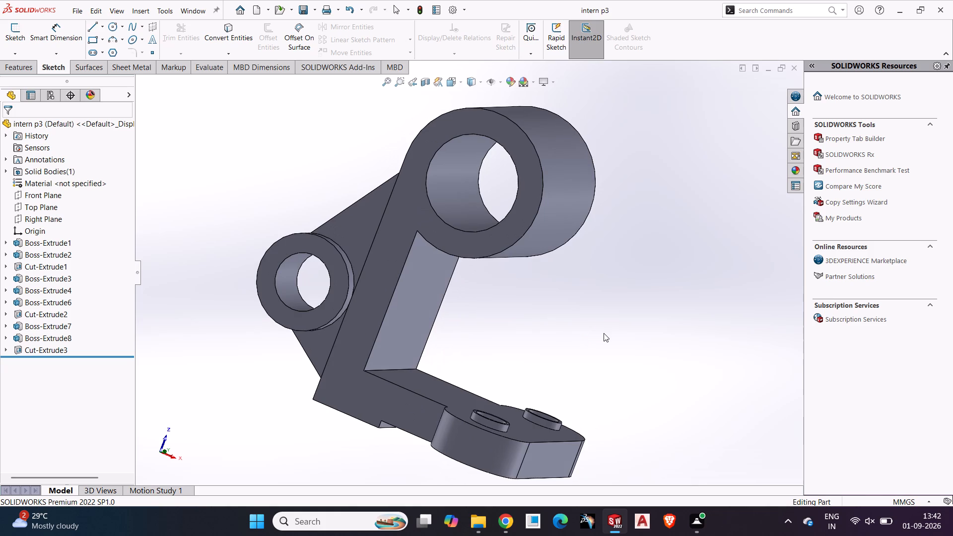
Examine the bracket's base plate closely, including its raised hole collars, stepped underside and junction with the upright wall.
scroll(604, 333, "down", 2)
middle_click_drag(604, 333, 599, 356)
scroll(589, 352, "up", 2)
middle_click_drag(588, 349, 653, 323)
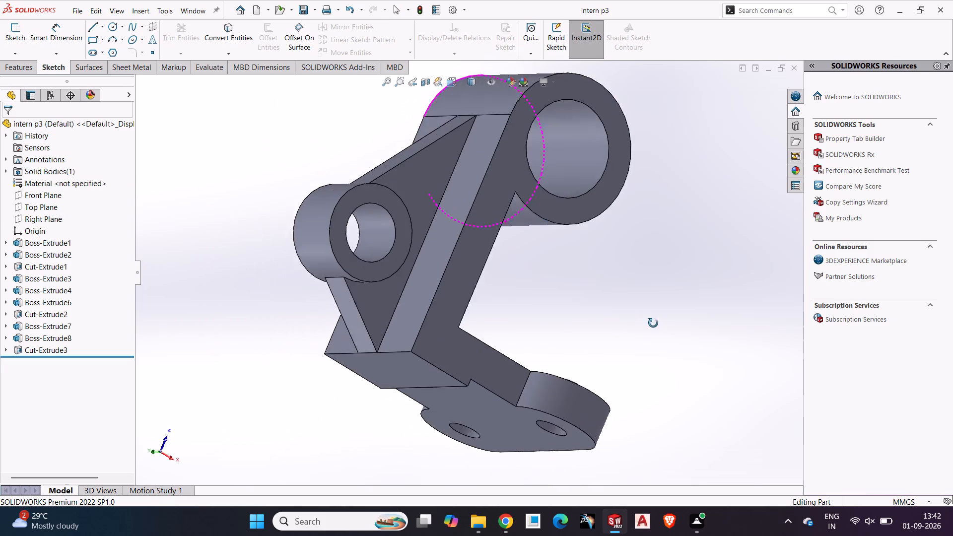
middle_click_drag(653, 323, 630, 334)
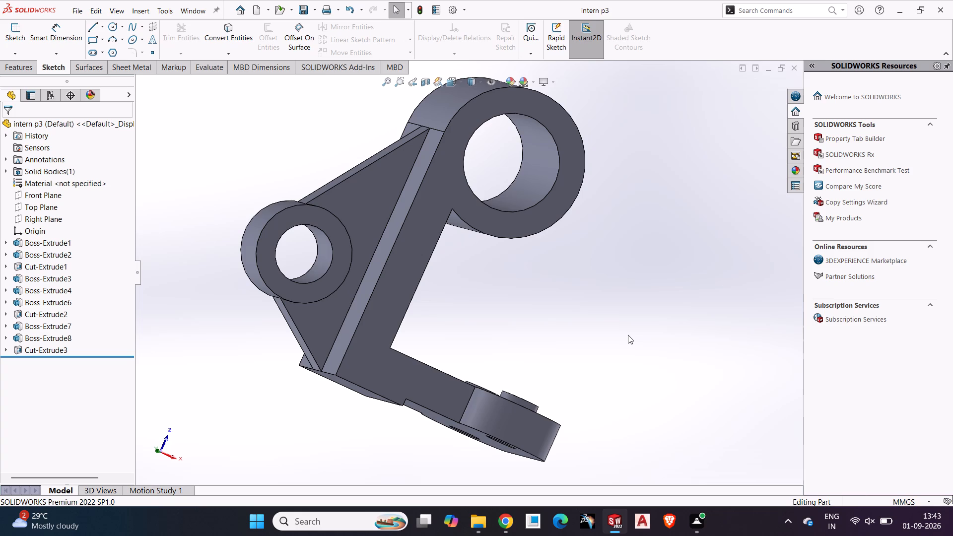
middle_click_drag(628, 335, 585, 363)
scroll(585, 363, "up", 1)
scroll(585, 363, "down", 2)
middle_click_drag(585, 363, 629, 347)
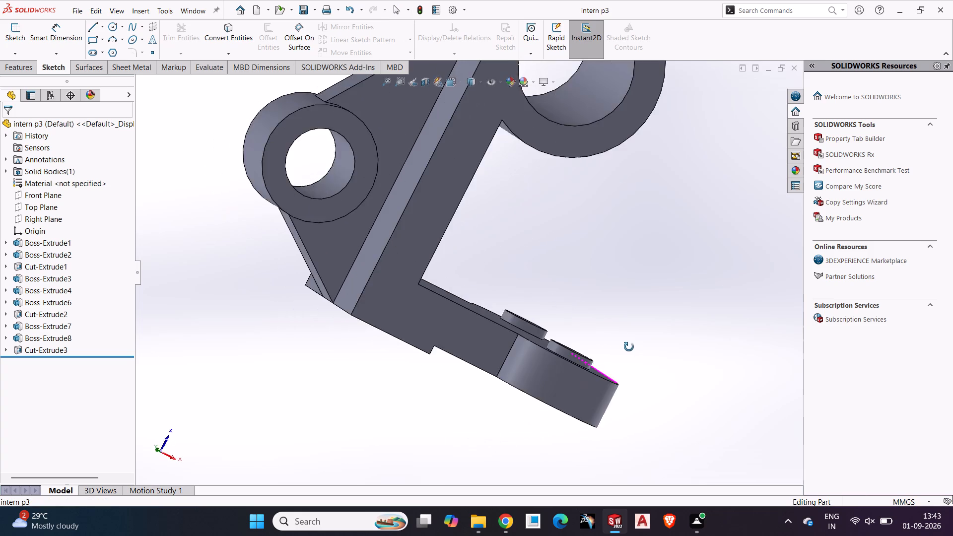
middle_click_drag(629, 347, 613, 366)
scroll(613, 366, "up", 1)
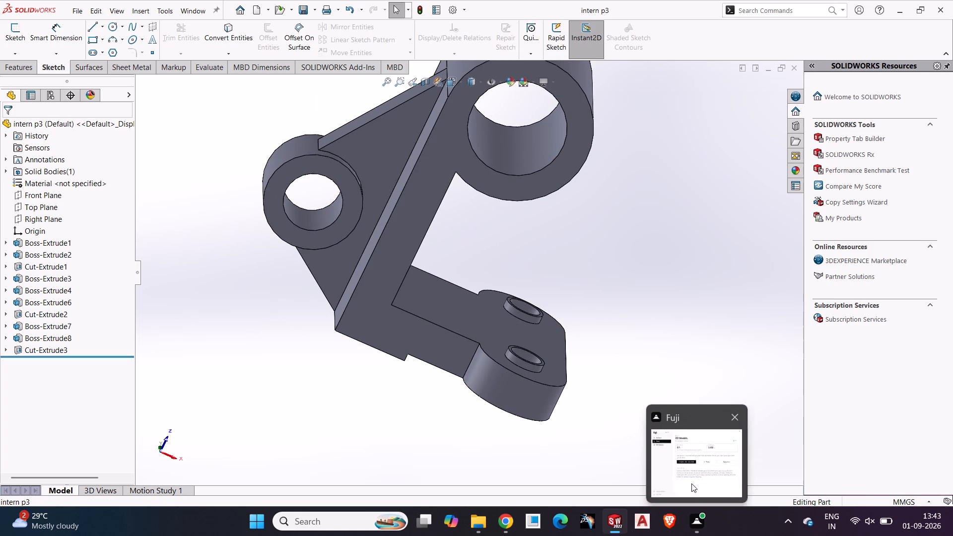
middle_click_drag(323, 240, 419, 307)
middle_click_drag(392, 292, 350, 283)
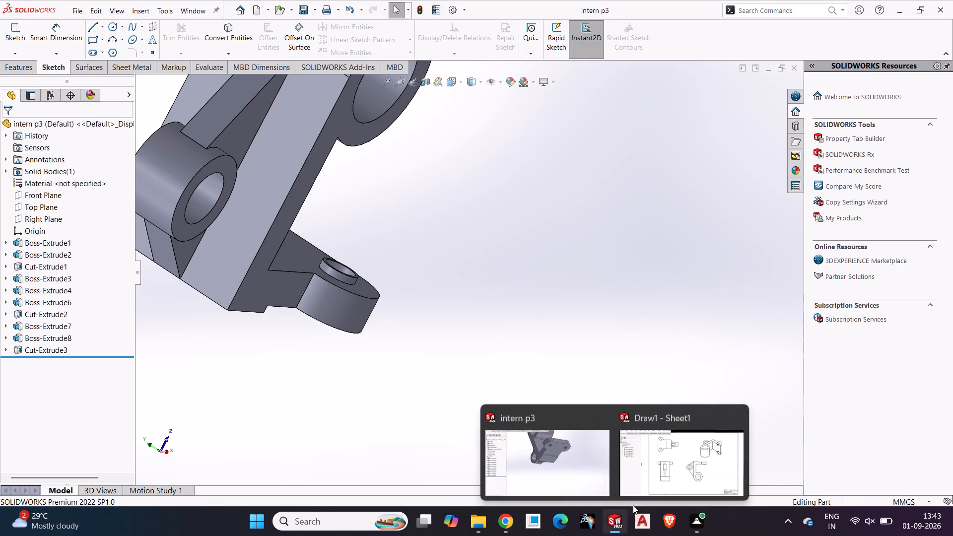
Switch to the intern p3 drawing and review its three orthographic views and the pictorial view on Sheet1.
left_click(657, 469)
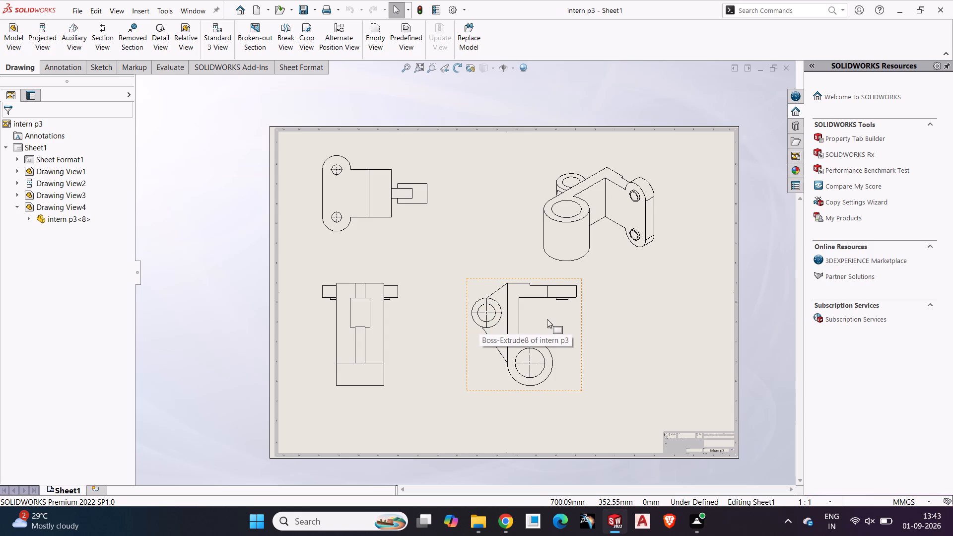
scroll(345, 347, "down", 4)
scroll(396, 347, "up", 2)
scroll(405, 346, "down", 2)
scroll(403, 346, "up", 2)
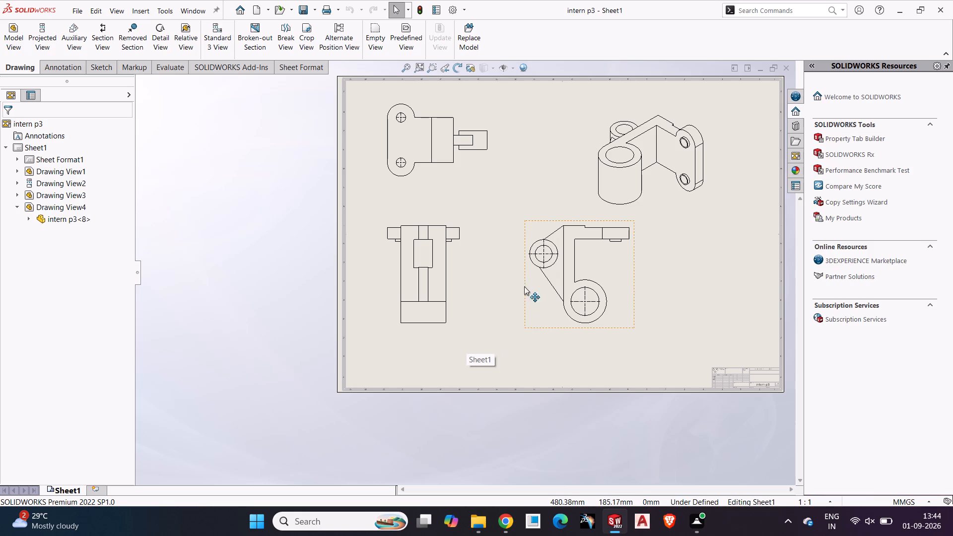
scroll(516, 271, "up", 2)
scroll(516, 271, "down", 5)
scroll(517, 161, "up", 3)
scroll(515, 160, "down", 2)
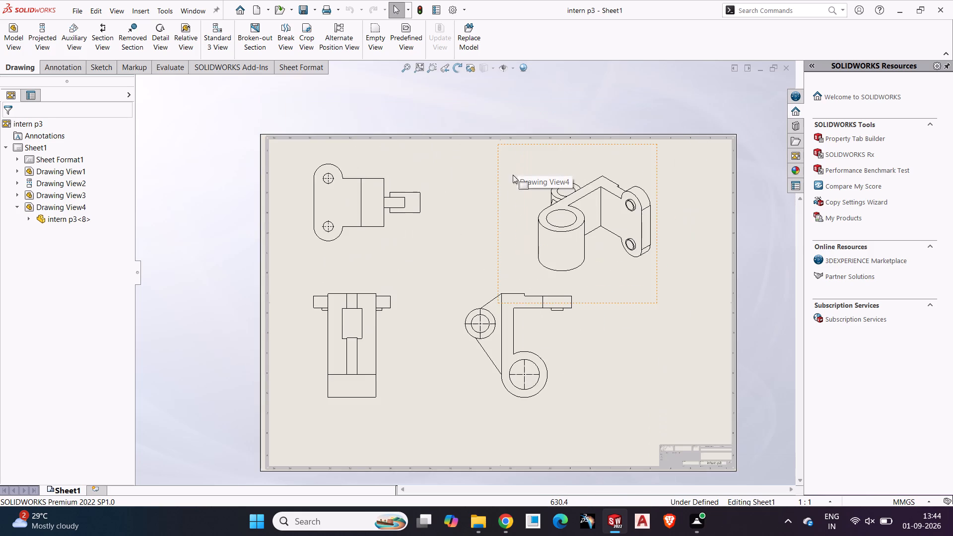
scroll(513, 188, "down", 1)
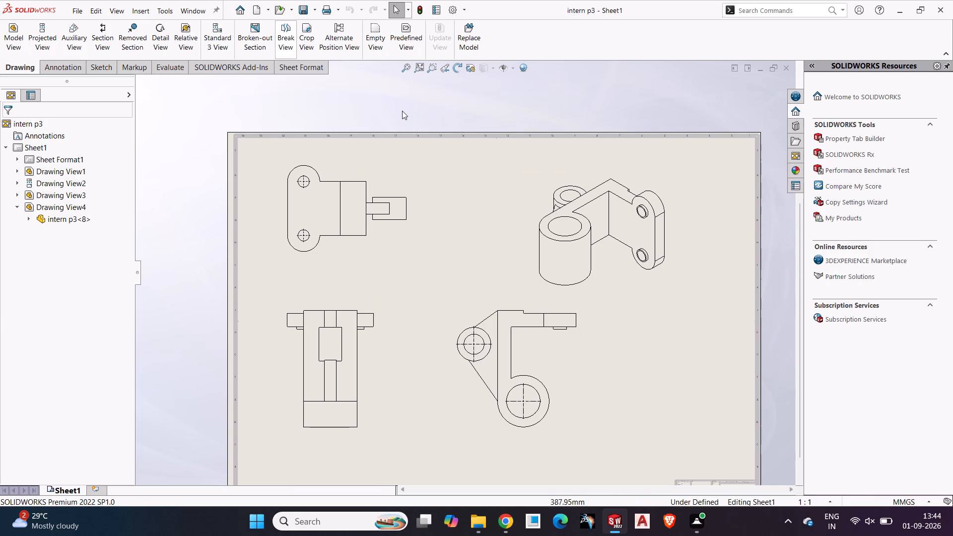
scroll(475, 338, "down", 2)
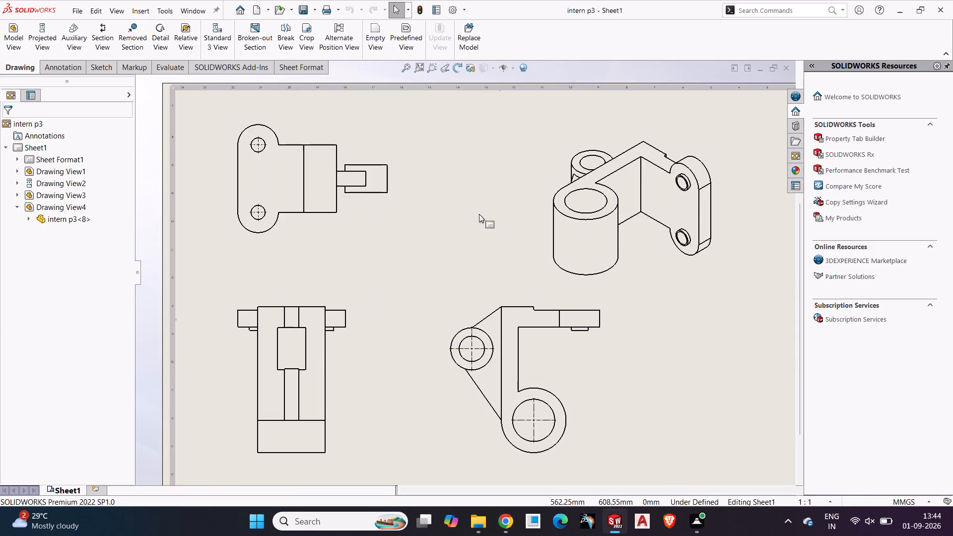
scroll(479, 213, "up", 2)
scroll(477, 218, "down", 2)
scroll(570, 232, "up", 1)
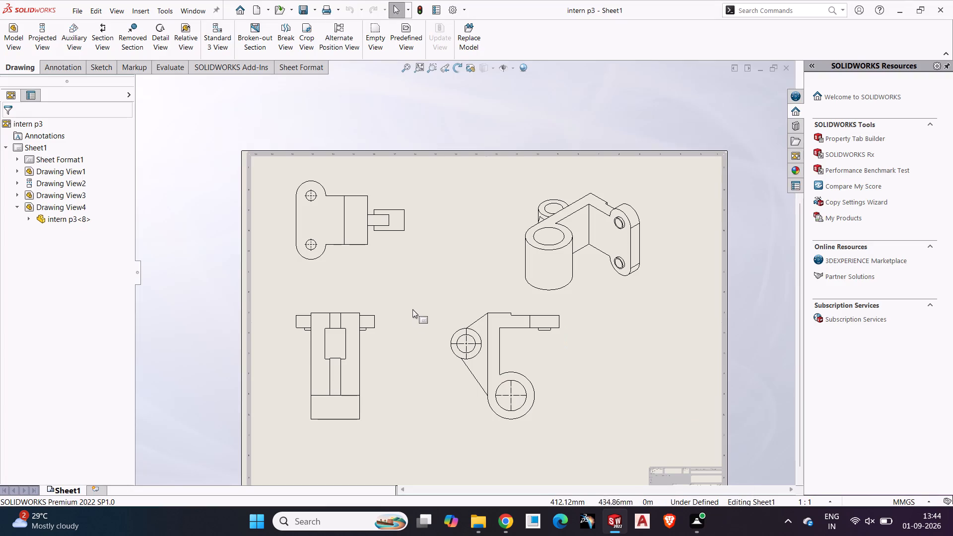
scroll(445, 336, "down", 3)
scroll(457, 343, "up", 1)
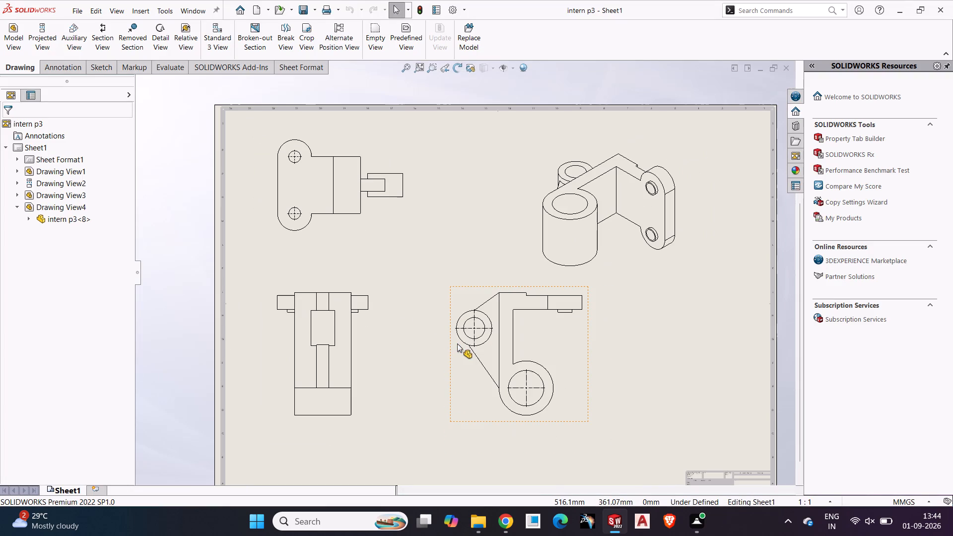
scroll(472, 328, "down", 2)
scroll(468, 319, "up", 1)
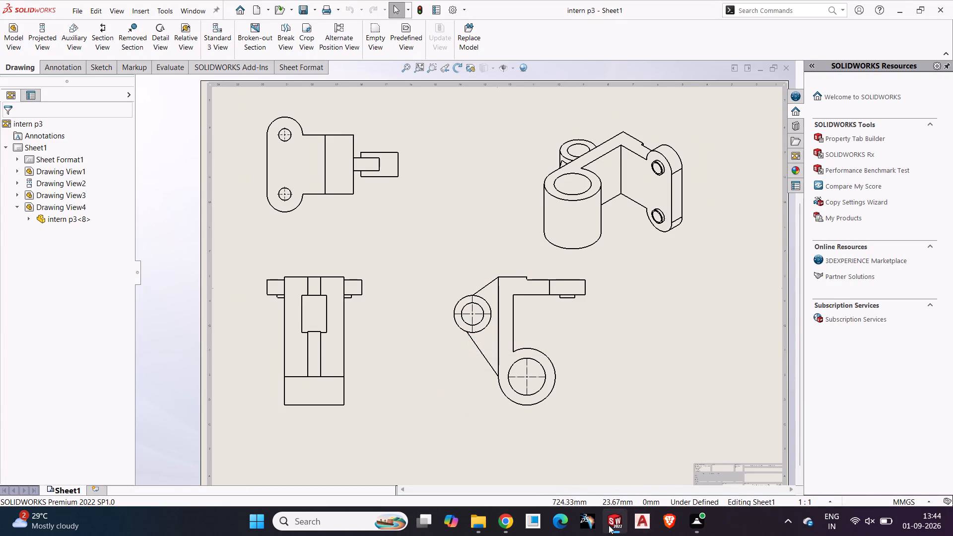
Return to the intern p3 part and examine its side profile and both bosses, dismissing the Resource Monitor notifications.
left_click(552, 458)
scroll(463, 265, "up", 1)
left_click(928, 414)
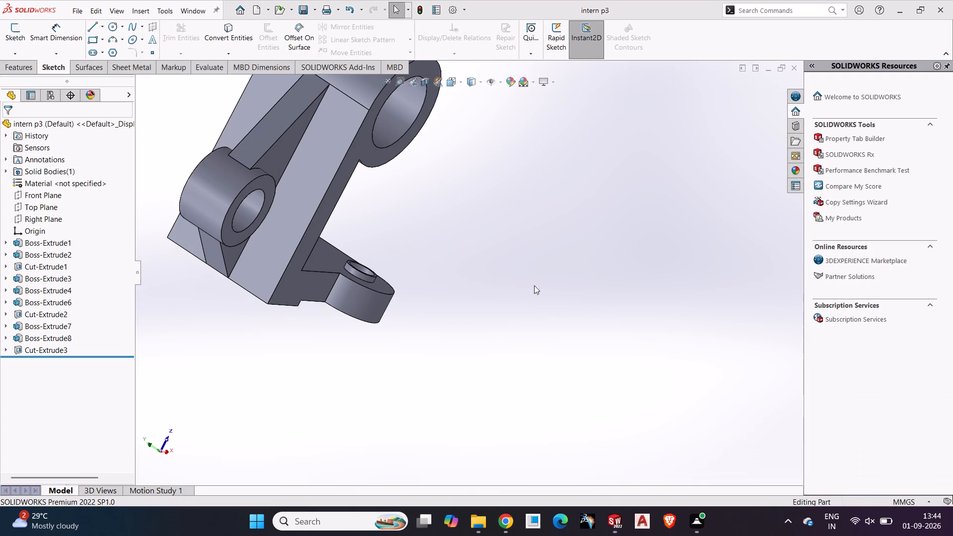
scroll(461, 272, "up", 2)
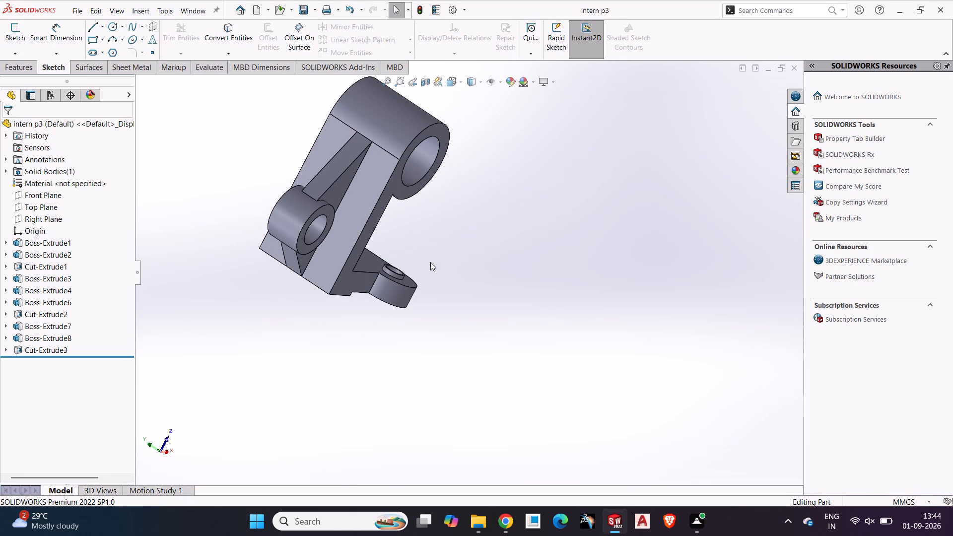
scroll(413, 237, "down", 3)
scroll(413, 237, "up", 2)
middle_click_drag(383, 209, 481, 275)
middle_click_drag(430, 213, 488, 296)
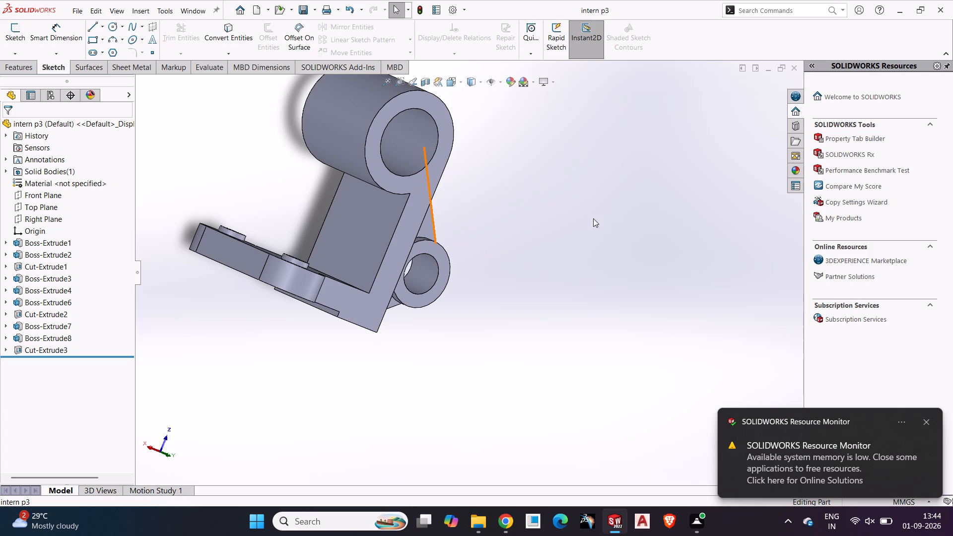
middle_click_drag(572, 223, 692, 255)
middle_click_drag(464, 256, 484, 287)
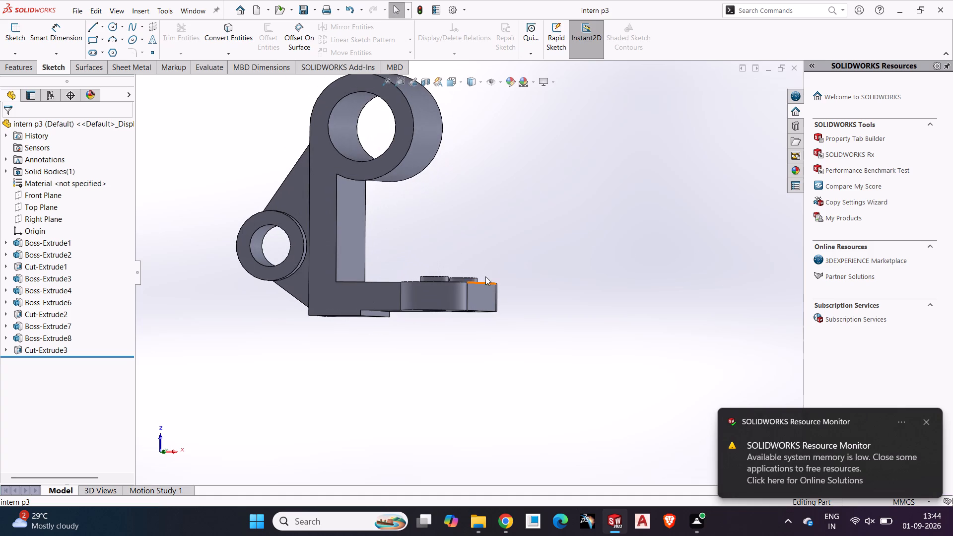
scroll(488, 255, "down", 1)
scroll(488, 255, "up", 2)
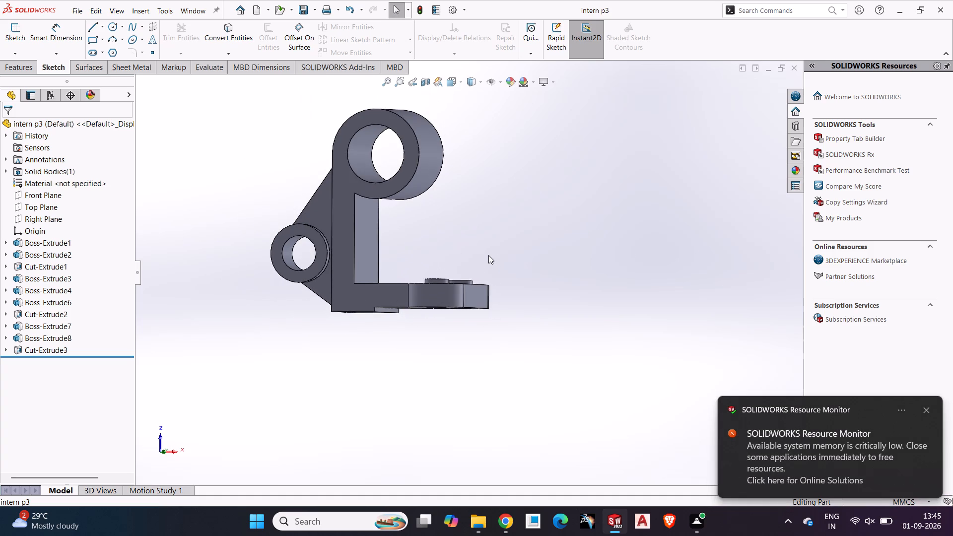
scroll(687, 275, "down", 1)
left_click(925, 406)
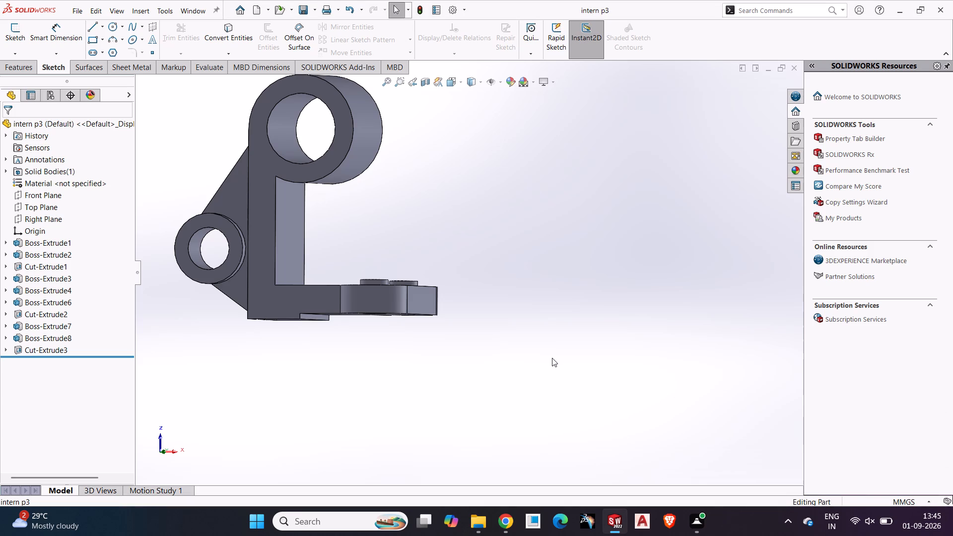
Examine the bracket's rib, boss bores and raised base holes from oblique angles, dismissing the Resource Monitor notification.
scroll(338, 232, "down", 2)
scroll(341, 232, "up", 2)
middle_click_drag(344, 232, 377, 269)
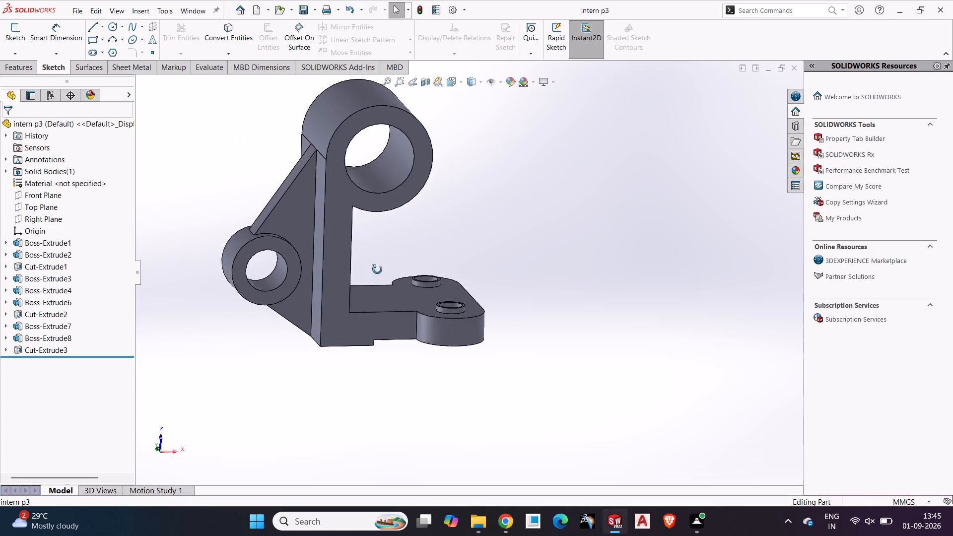
middle_click_drag(377, 269, 367, 285)
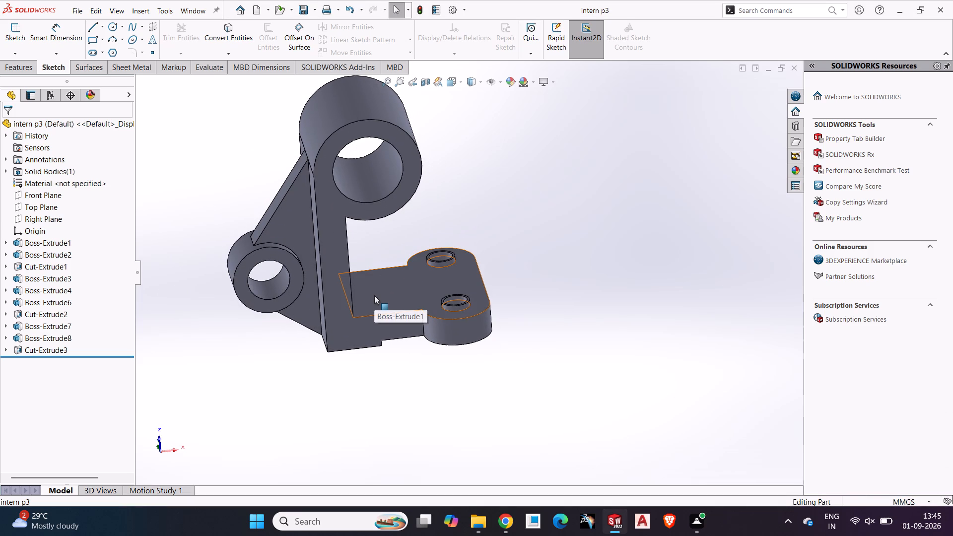
middle_click_drag(384, 302, 394, 320)
left_click(929, 420)
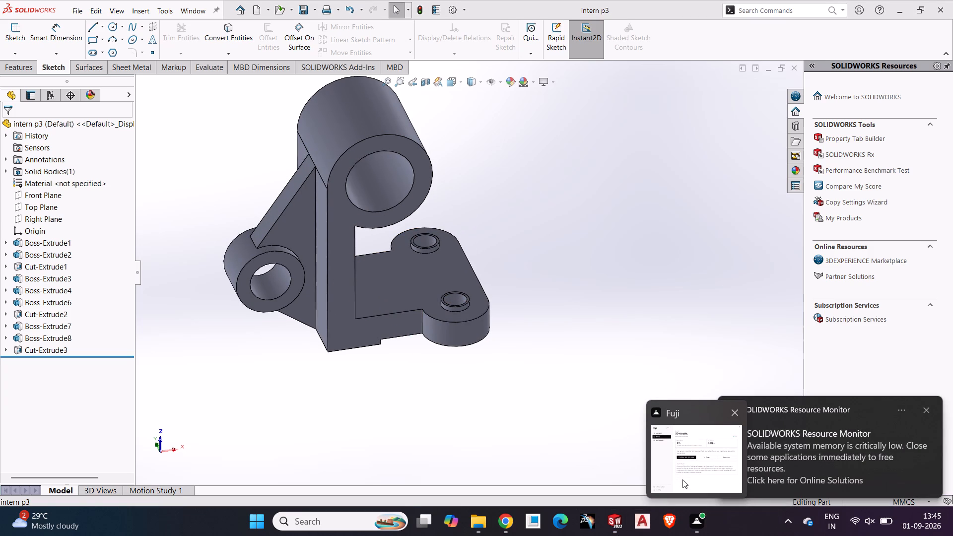
scroll(348, 265, "down", 1)
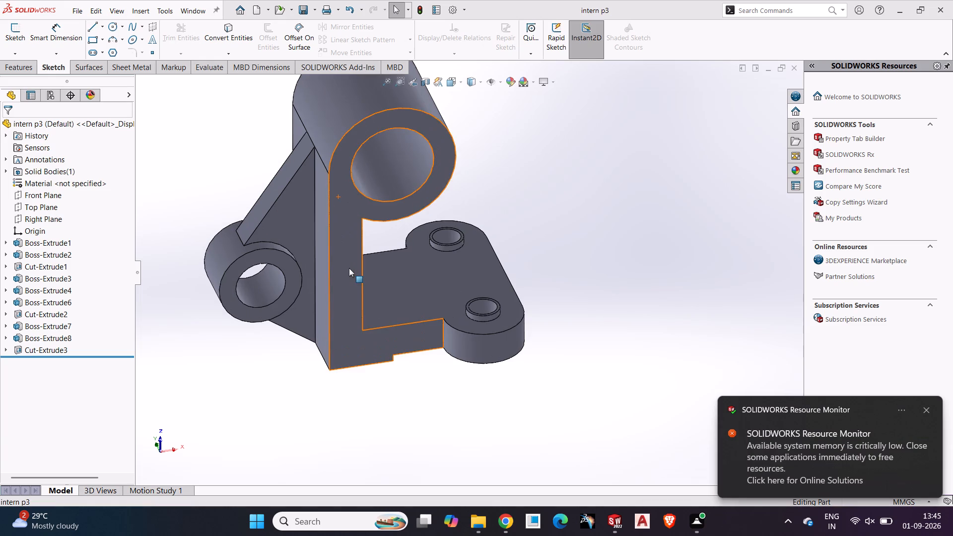
middle_click_drag(349, 268, 366, 217)
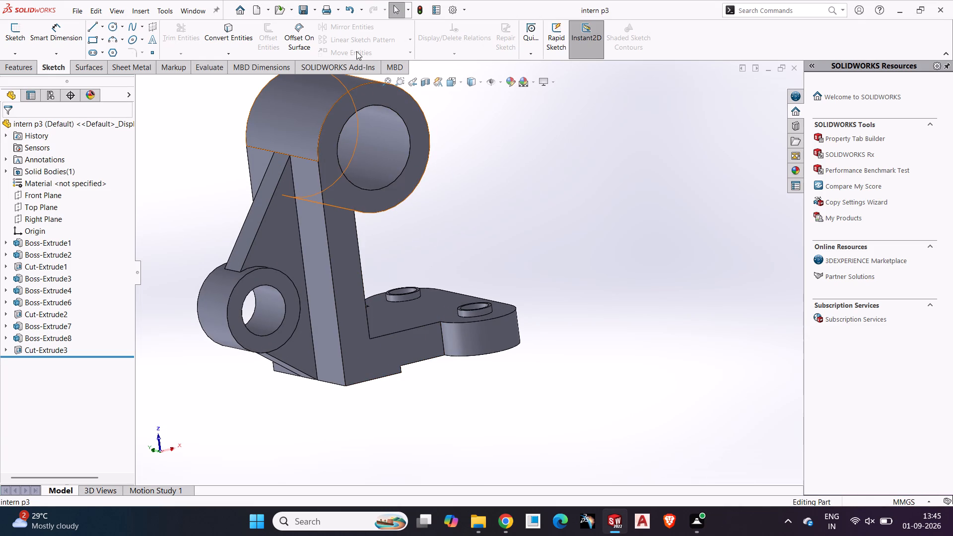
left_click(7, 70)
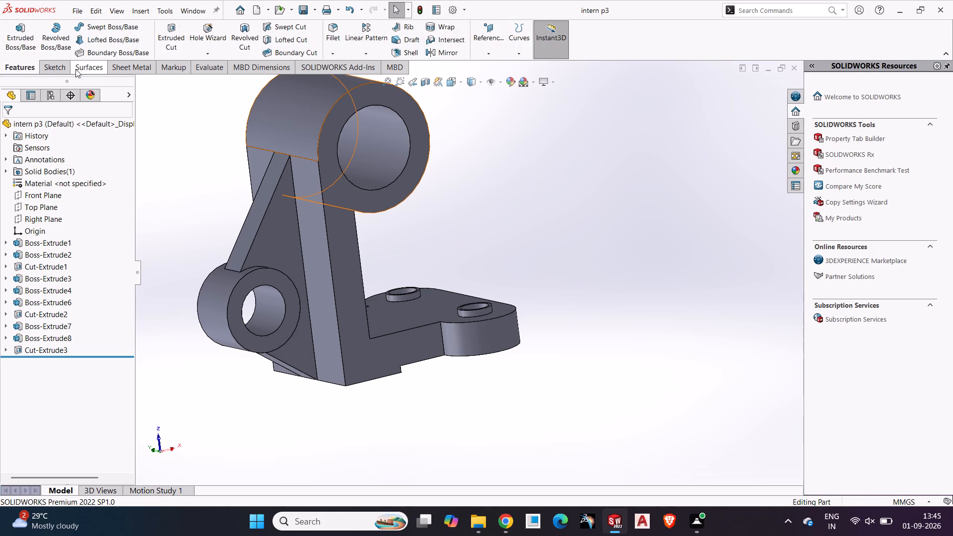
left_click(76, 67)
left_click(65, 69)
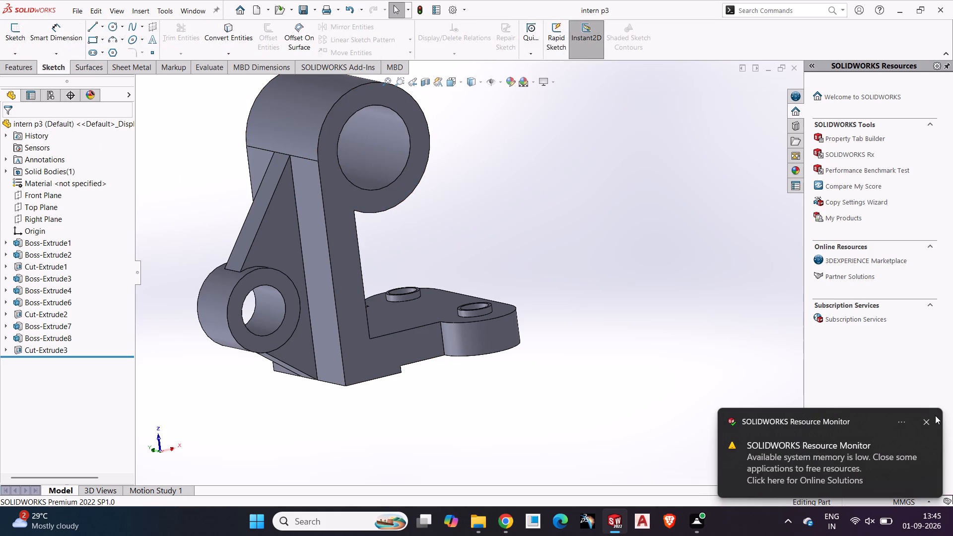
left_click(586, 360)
Turn off all notifications for SOLIDWORKS Resource Monitor.
left_click(901, 420)
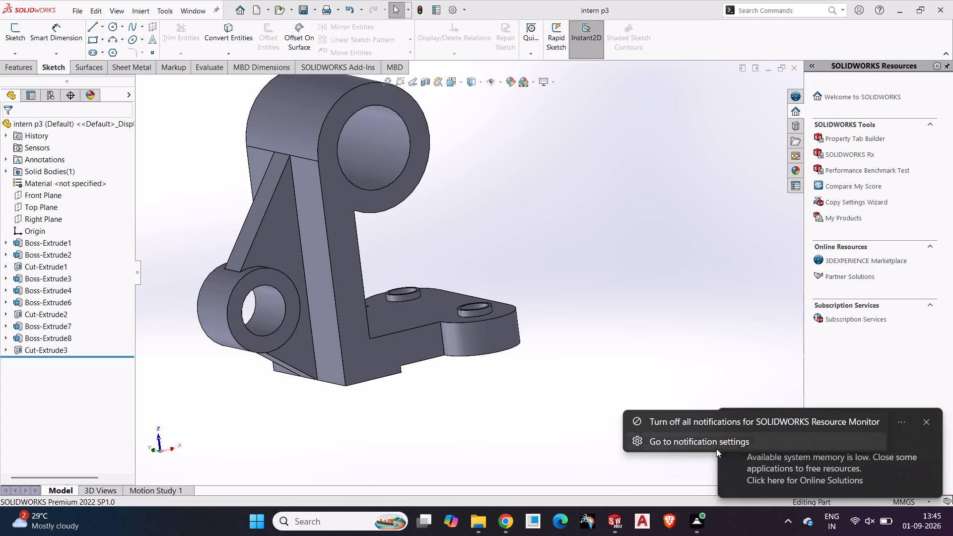
left_click(707, 424)
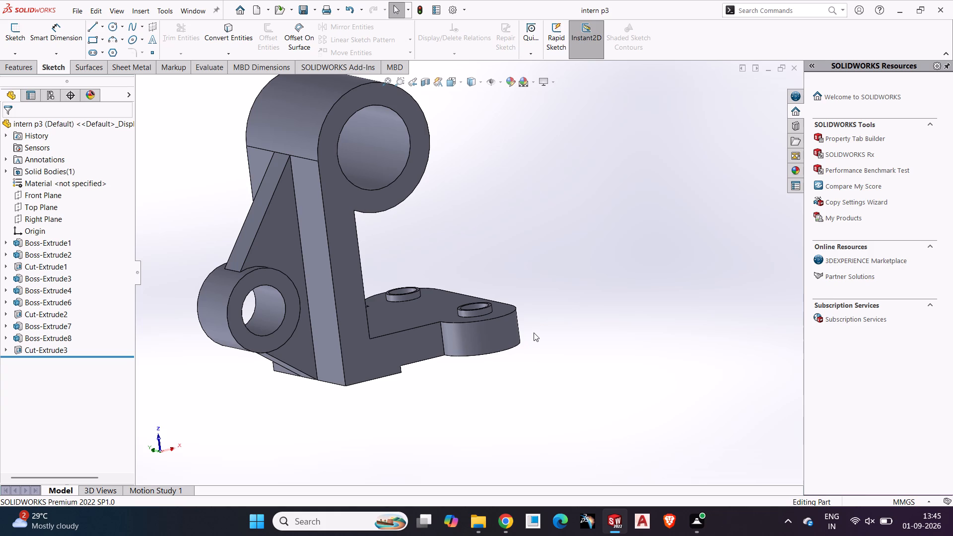
Inspect the upright wall's inner face and the raised hole collar on the bracket's base plate, selecting each in turn.
middle_click_drag(478, 291, 436, 347)
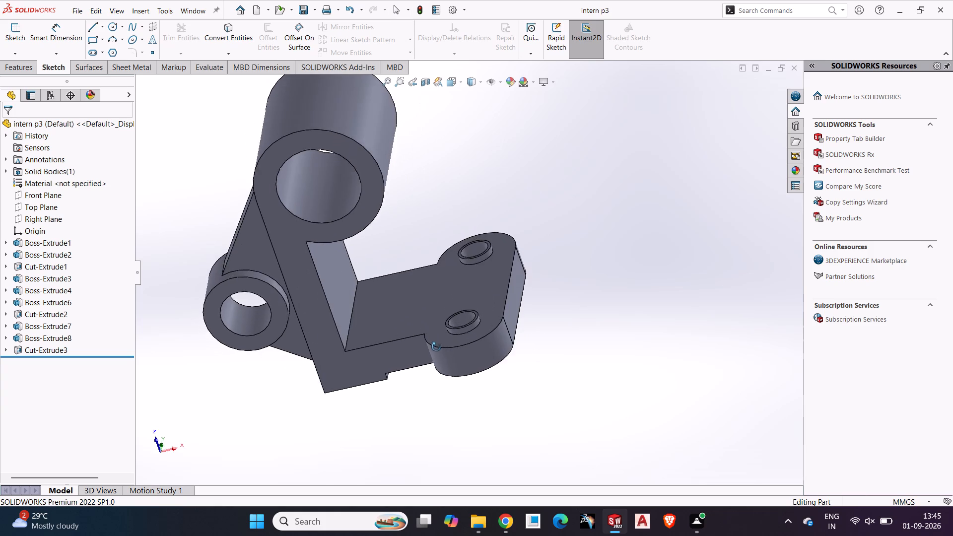
middle_click_drag(436, 347, 451, 314)
scroll(451, 314, "down", 2)
scroll(451, 314, "up", 2)
middle_click_drag(451, 314, 499, 316)
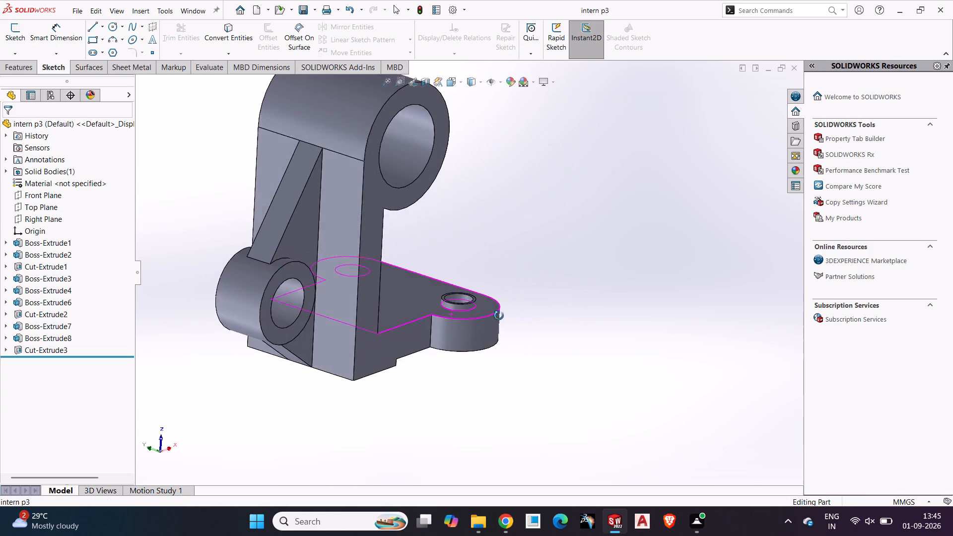
middle_click_drag(499, 316, 431, 318)
left_click(362, 272)
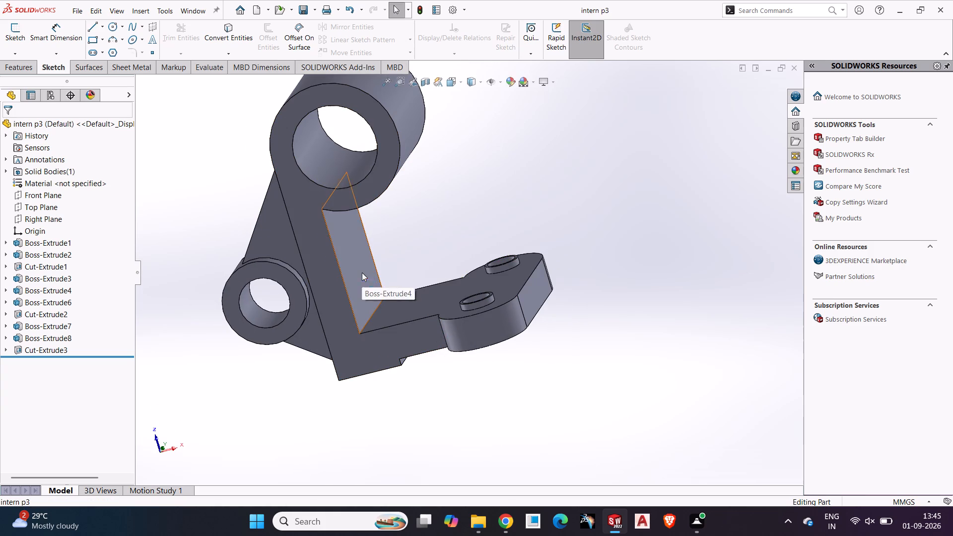
left_click(410, 294)
left_click(358, 264)
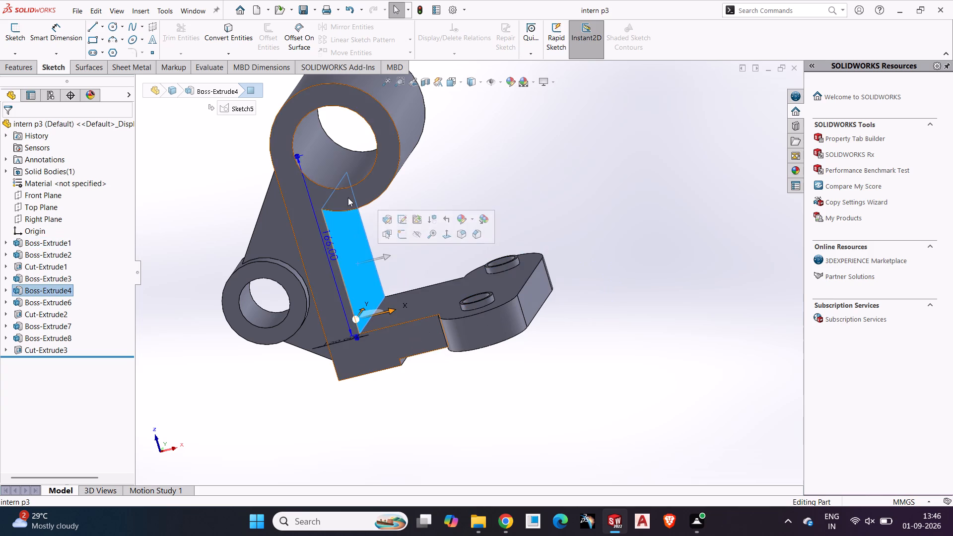
left_click(348, 198)
left_click(423, 398)
middle_click_drag(448, 374, 473, 391)
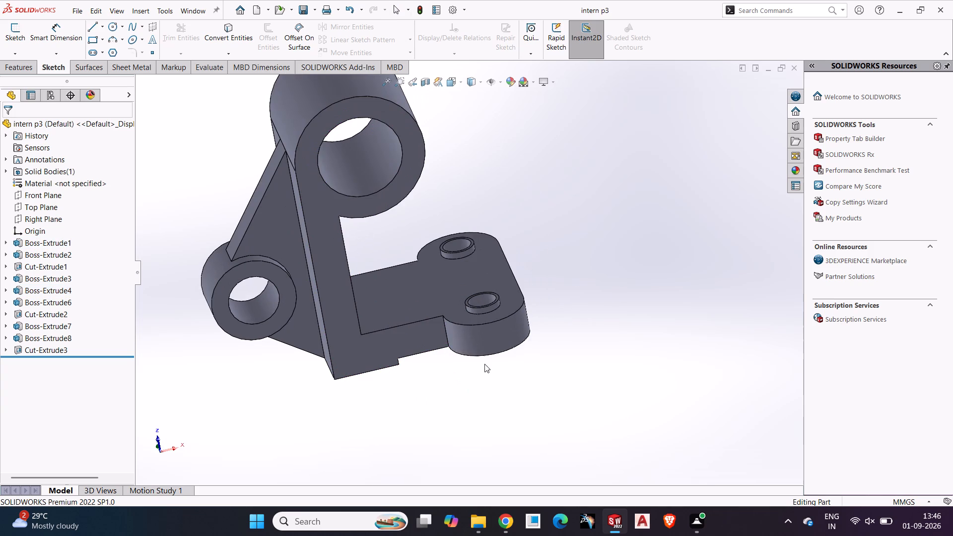
left_click(482, 312)
left_click(543, 357)
left_click(490, 308)
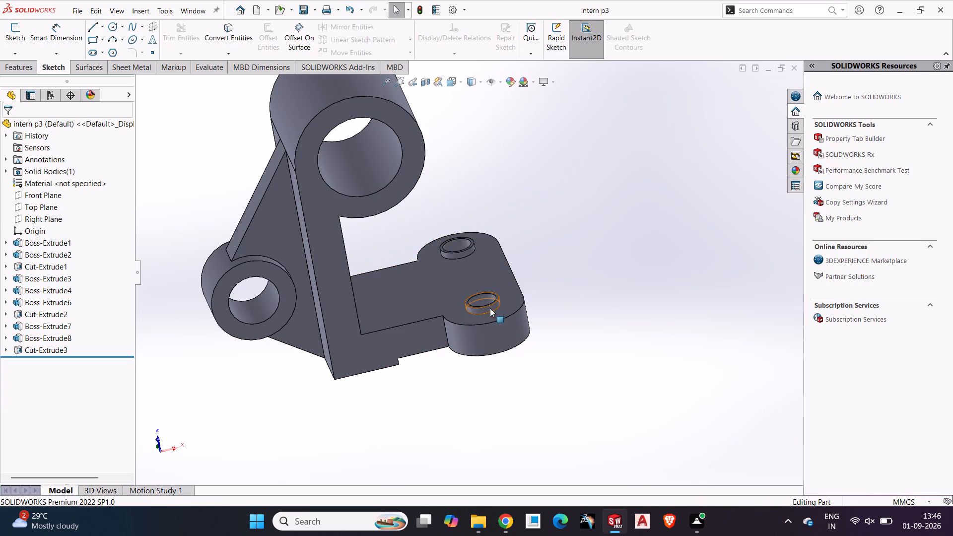
left_click(547, 355)
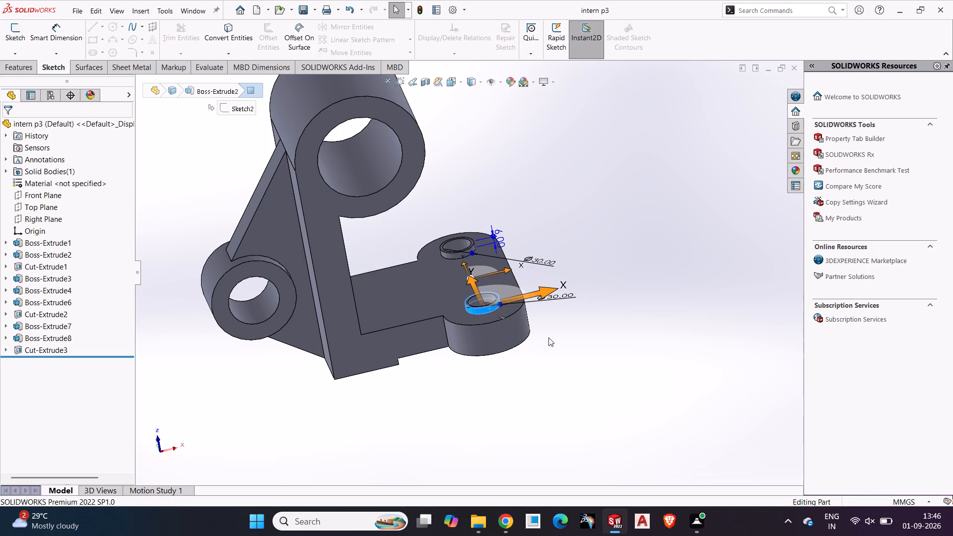
Examine the bracket from both sides, inspecting the large boss bore, the L-shaped side face and the smaller ring boss.
middle_click_drag(548, 337, 535, 348)
scroll(535, 348, "down", 2)
scroll(447, 315, "up", 2)
middle_click_drag(391, 284, 582, 355)
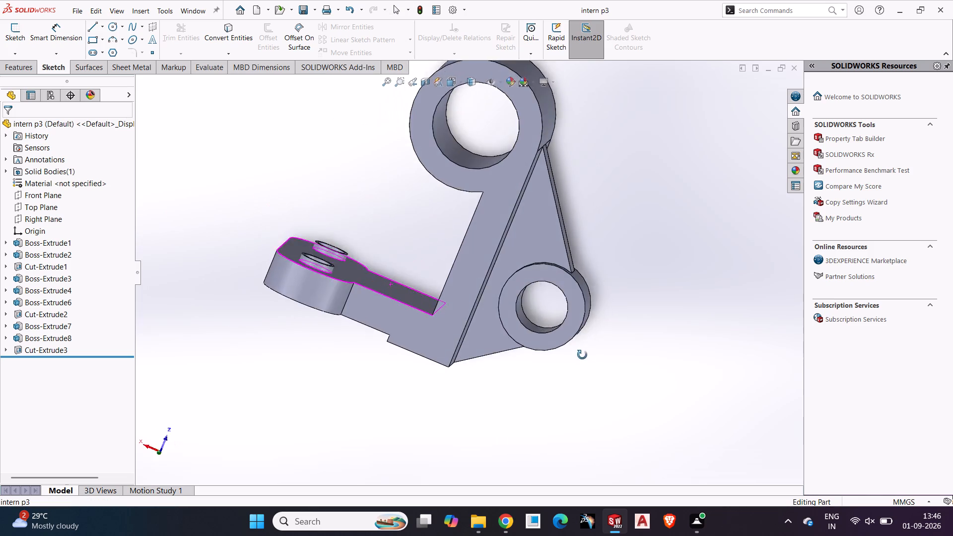
middle_click_drag(582, 355, 390, 429)
scroll(358, 312, "down", 2)
scroll(358, 312, "up", 1)
scroll(377, 209, "up", 1)
middle_click_drag(378, 208, 378, 208)
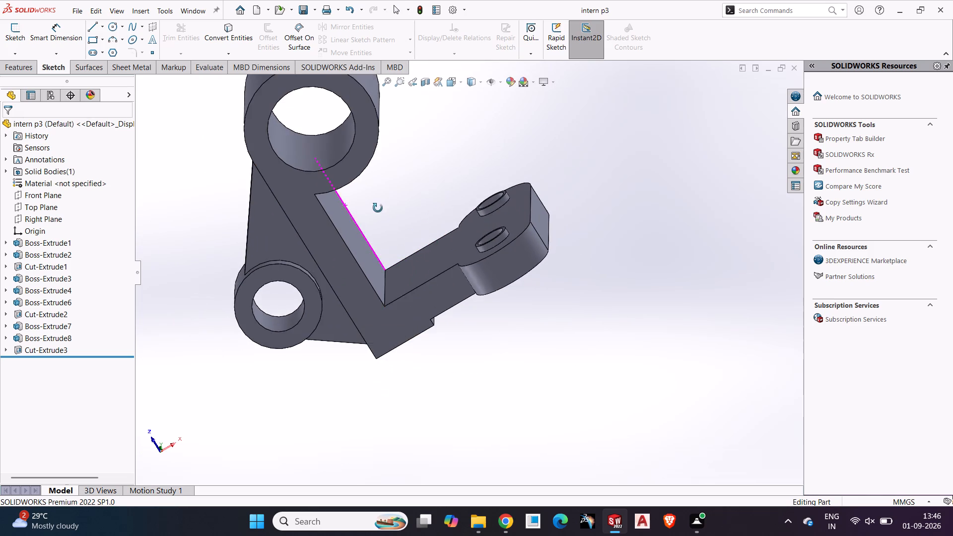
middle_click_drag(378, 208, 389, 197)
scroll(389, 200, "down", 2)
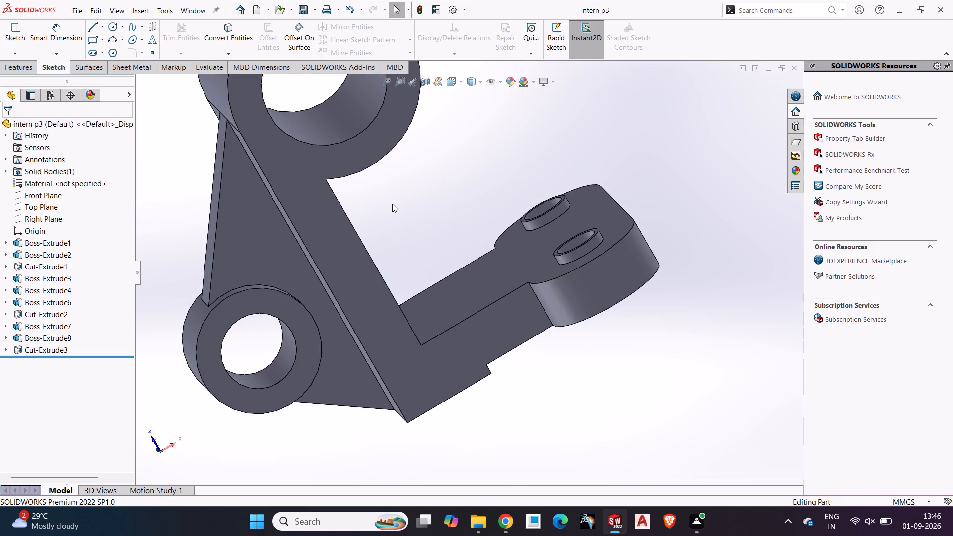
scroll(392, 204, "up", 2)
middle_click_drag(406, 215, 394, 236)
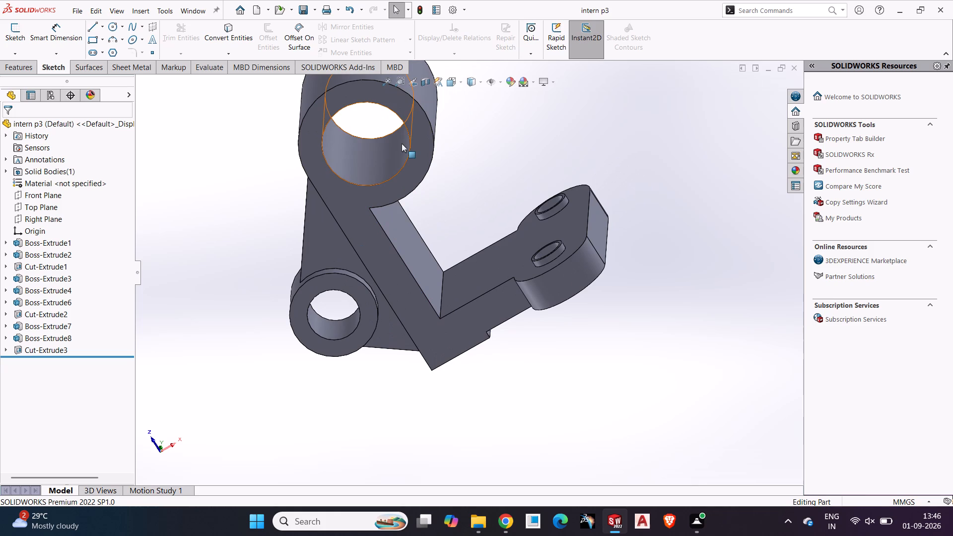
left_click(402, 145)
left_click(504, 437)
left_click(359, 230)
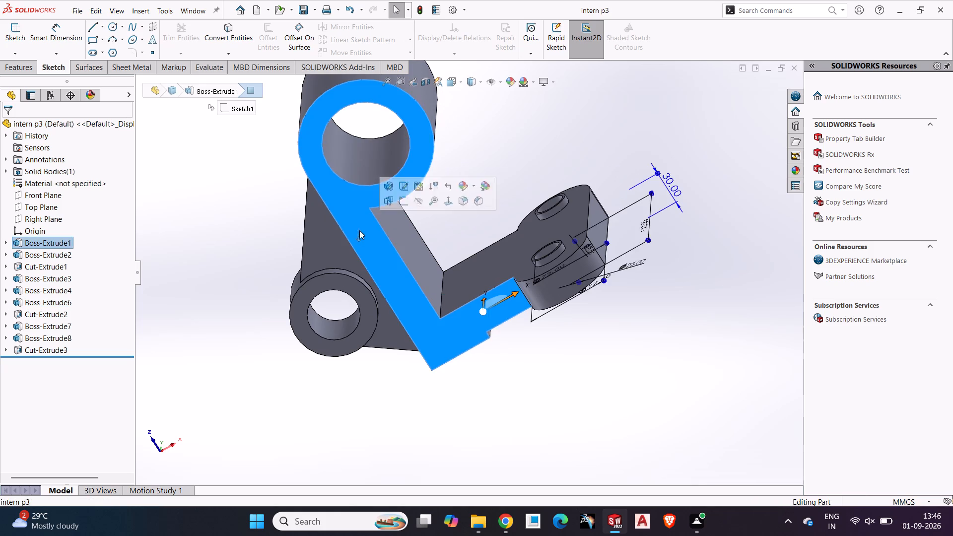
left_click(538, 397)
left_click(341, 350)
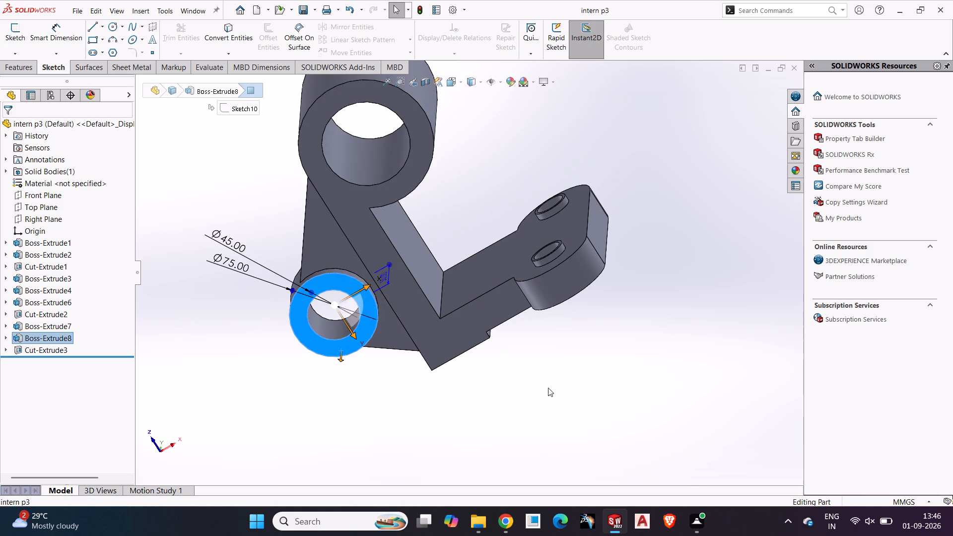
left_click(561, 391)
left_click(398, 337)
left_click(553, 393)
Inspect the smaller boss's outer surface and the rib's sloped and side faces from behind the upright wall.
middle_click_drag(317, 290, 327, 275)
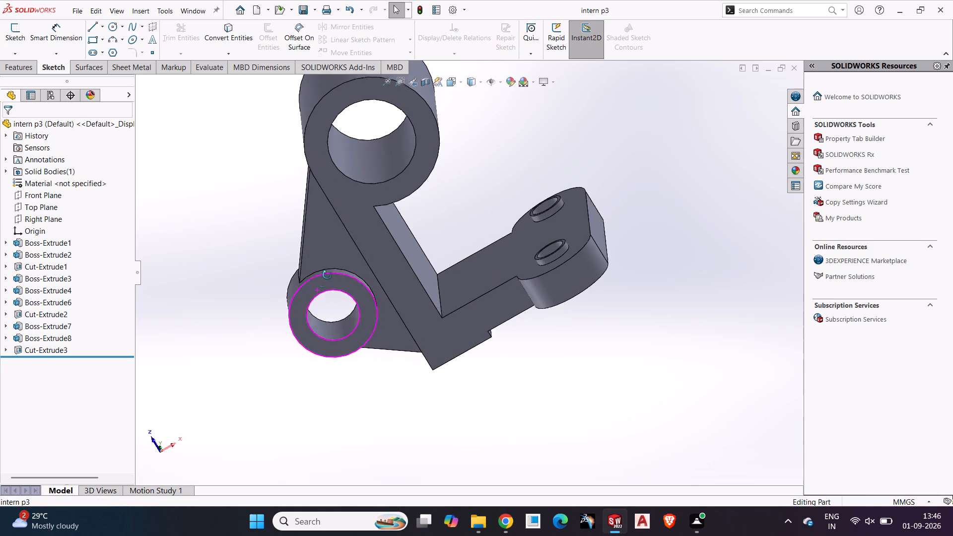
middle_click_drag(327, 275, 371, 236)
left_click(272, 325)
left_click(486, 421)
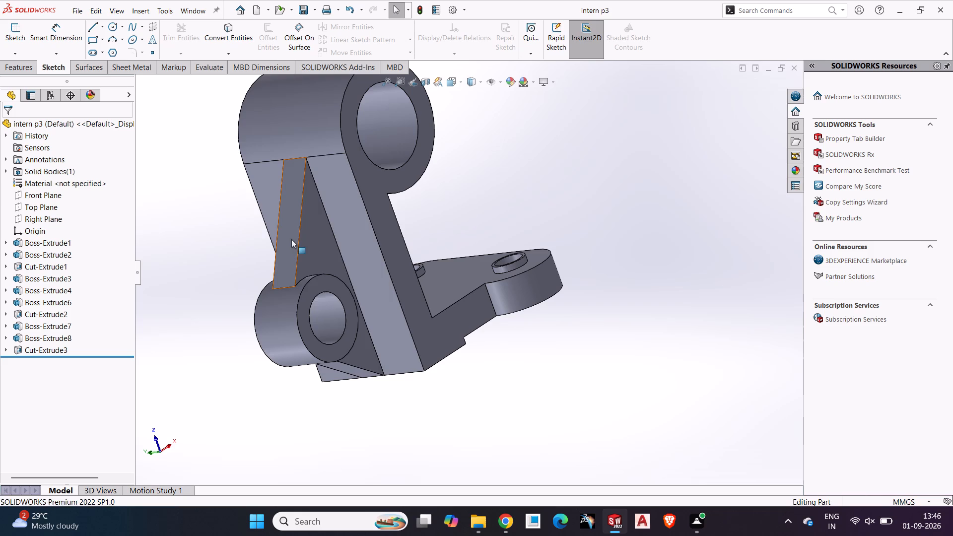
left_click(291, 239)
left_click(487, 438)
left_click(322, 255)
left_click(463, 465)
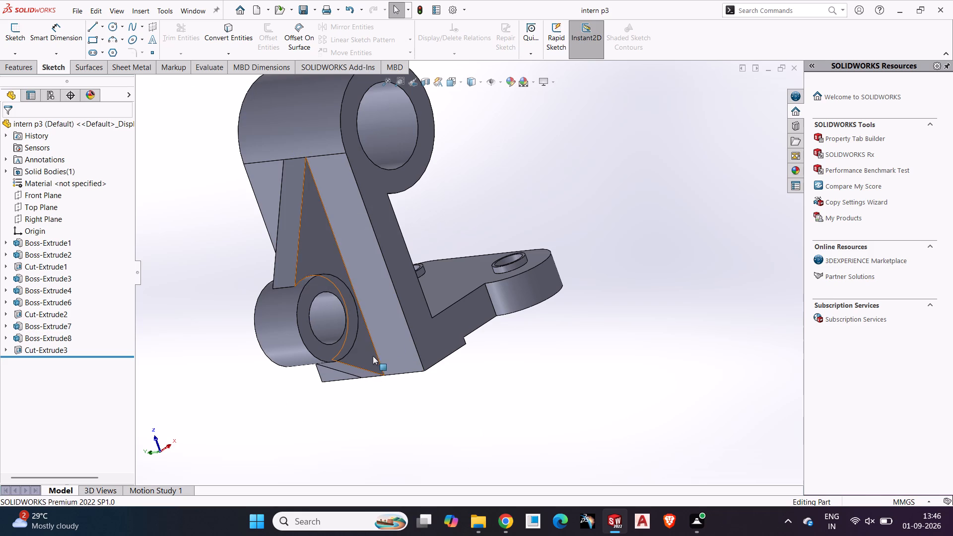
left_click(373, 354)
middle_click_drag(467, 402, 402, 396)
left_click(396, 413)
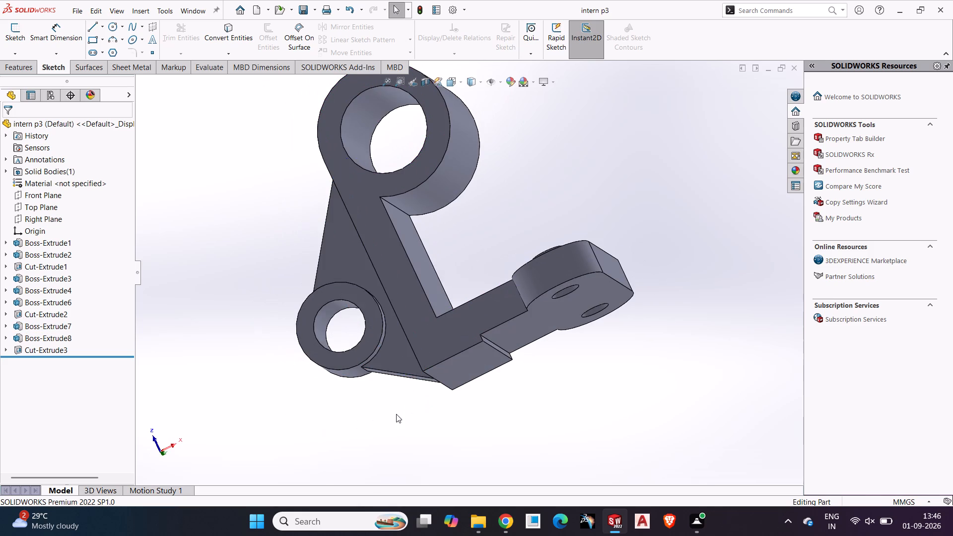
Examine the bracket's stepped underside and the lower rib face where it joins the smaller boss and the wall.
middle_click_drag(388, 370, 410, 404)
scroll(410, 404, "down", 2)
scroll(403, 387, "up", 2)
middle_click_drag(405, 381, 440, 293)
scroll(440, 293, "down", 3)
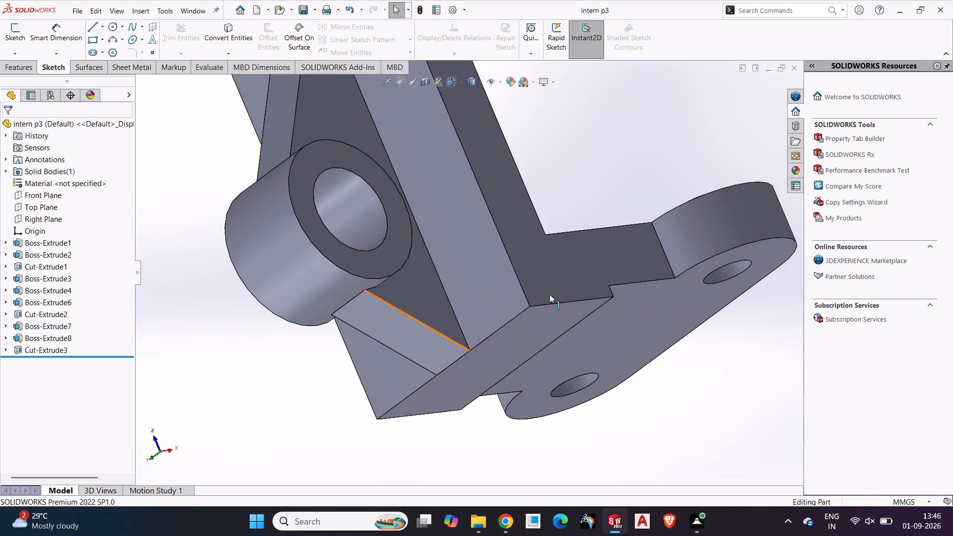
middle_click_drag(414, 311, 495, 299)
middle_click_drag(475, 256, 395, 202)
middle_click_drag(448, 335, 461, 238)
scroll(512, 397, "down", 1)
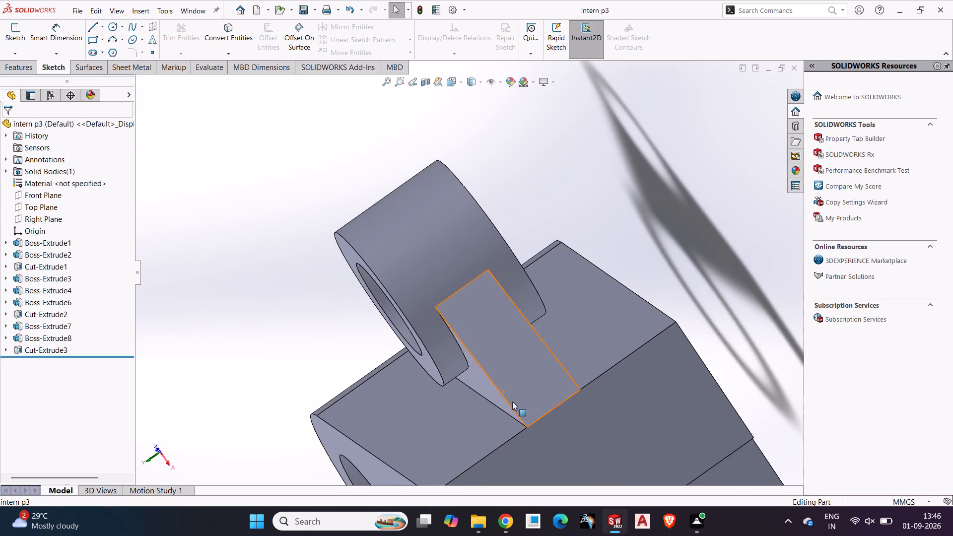
scroll(509, 407, "up", 2)
left_click(530, 415)
left_click(643, 246)
scroll(630, 378, "up", 2)
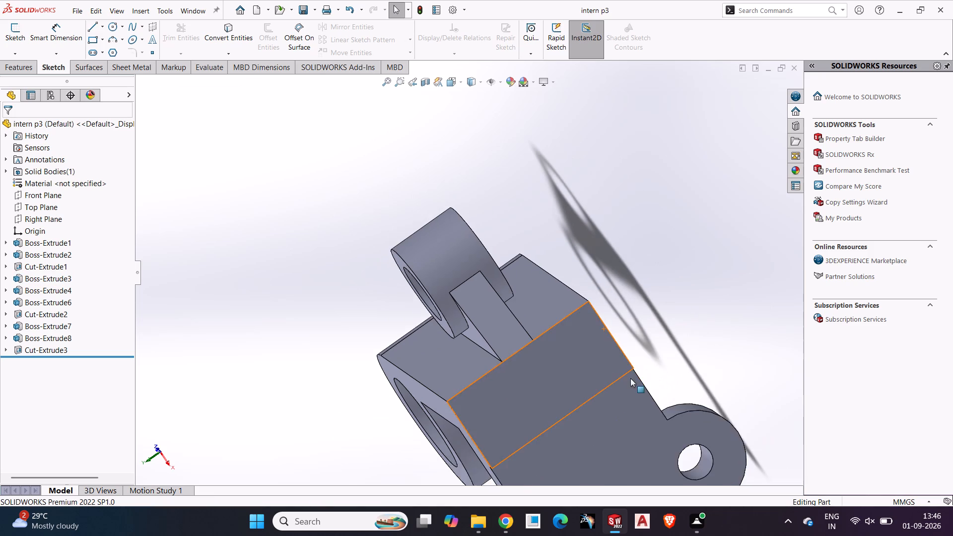
middle_click_drag(626, 406, 560, 263)
left_click(589, 433)
left_click(597, 274)
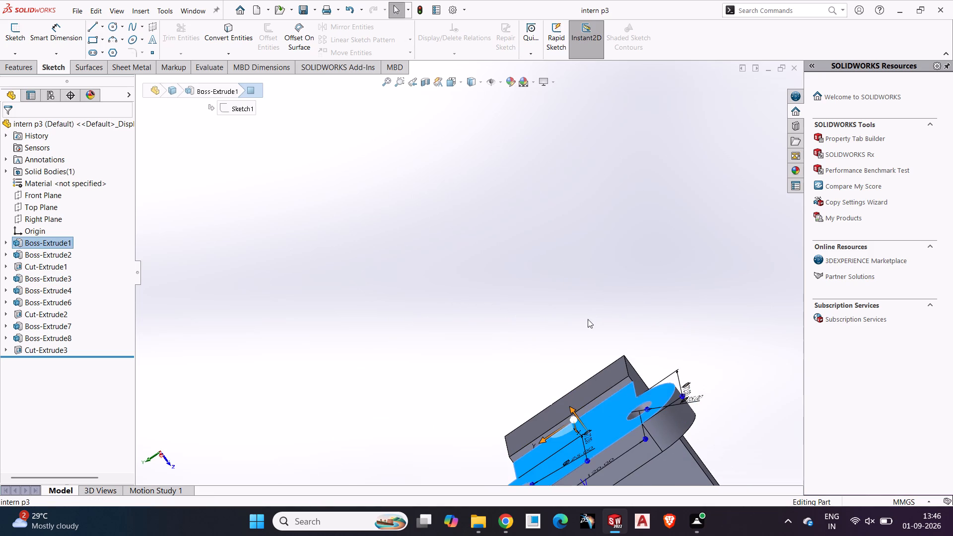
Examine the whole bracket from several angles, inspecting the large boss's outer surface and the L-shaped side face.
middle_click_drag(588, 319, 490, 366)
scroll(500, 384, "up", 3)
middle_click_drag(526, 388, 425, 211)
middle_click_drag(476, 335, 507, 281)
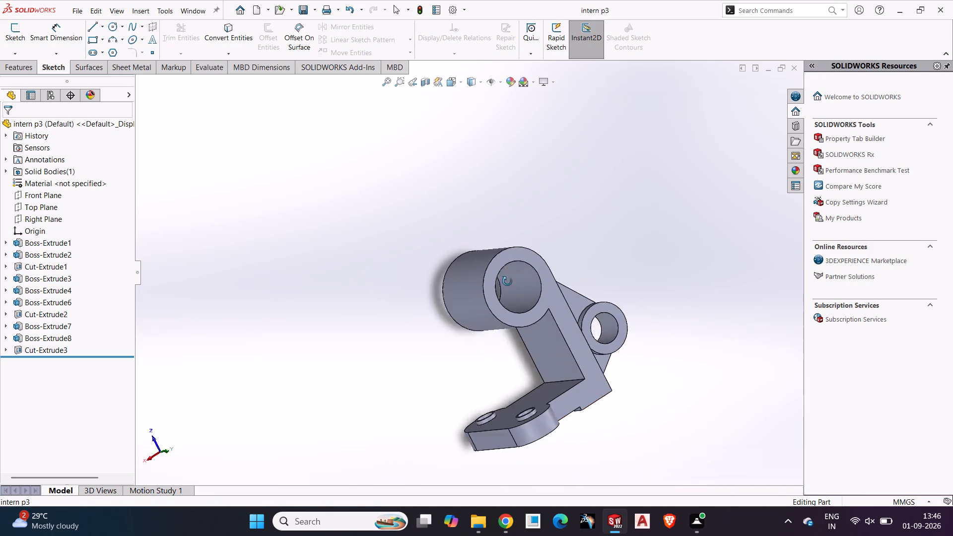
middle_click_drag(507, 281, 675, 263)
scroll(579, 347, "down", 2)
scroll(468, 379, "down", 1)
middle_click_drag(467, 387, 493, 410)
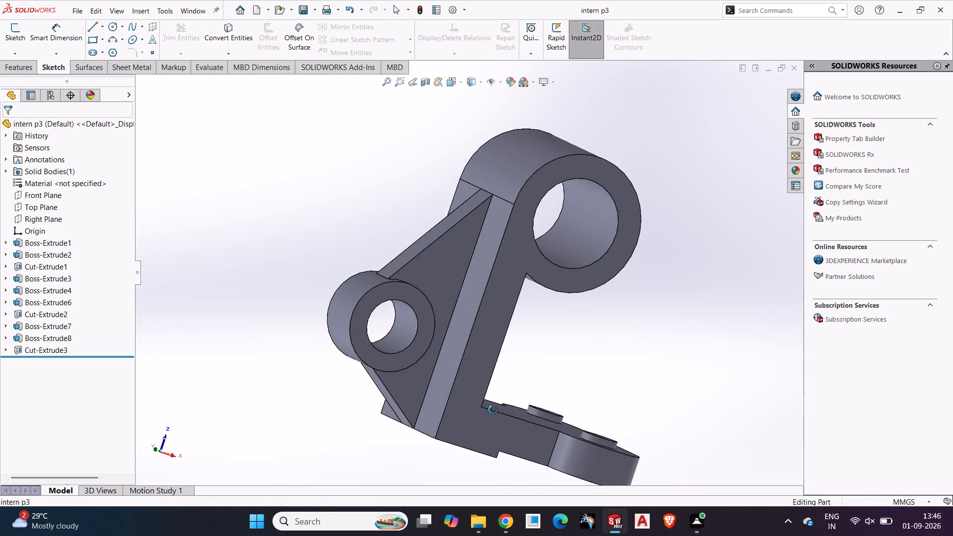
middle_click_drag(493, 410, 459, 402)
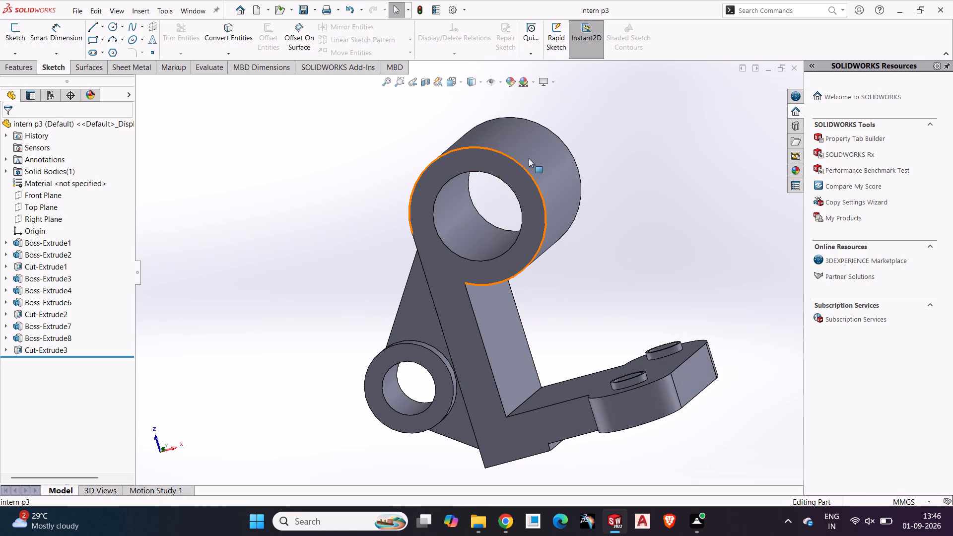
left_click(529, 158)
left_click(628, 256)
left_click(457, 332)
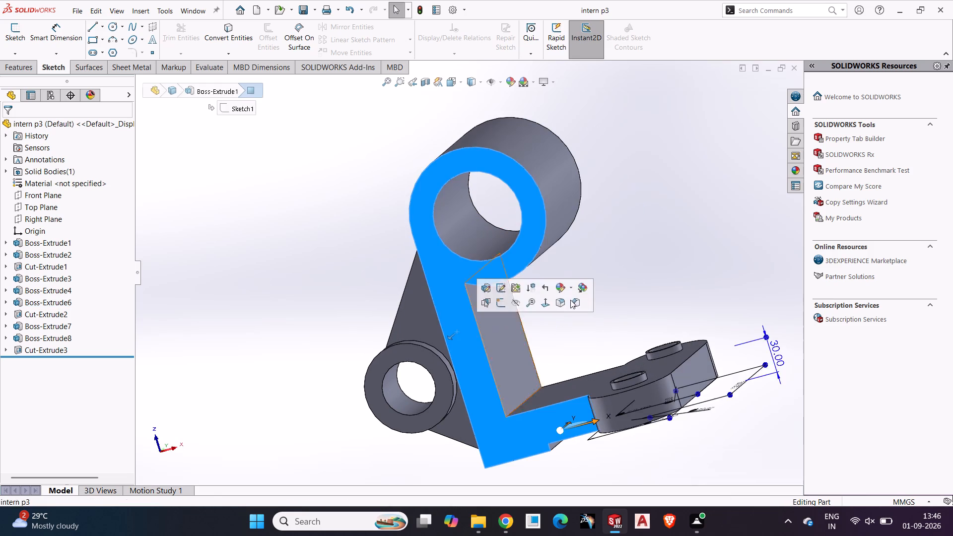
left_click(648, 270)
left_click(555, 179)
left_click(609, 282)
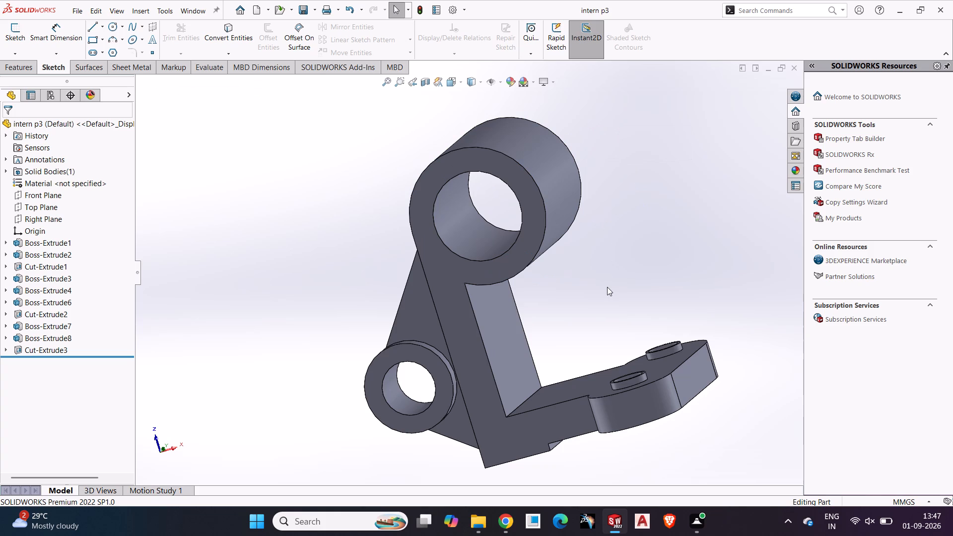
Examine the bracket's front, rib side and base plate once more from oblique angles.
middle_click_drag(599, 288, 528, 343)
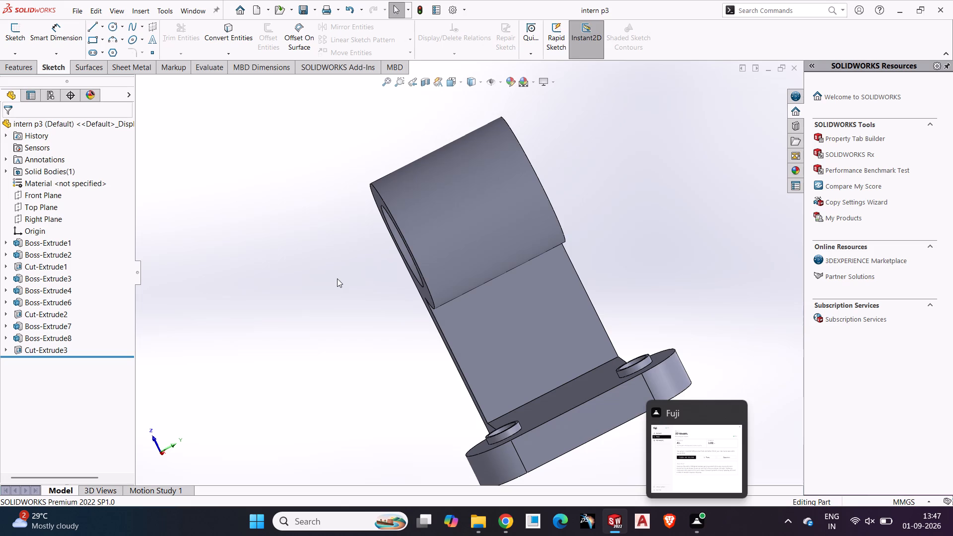
middle_click_drag(403, 335, 526, 329)
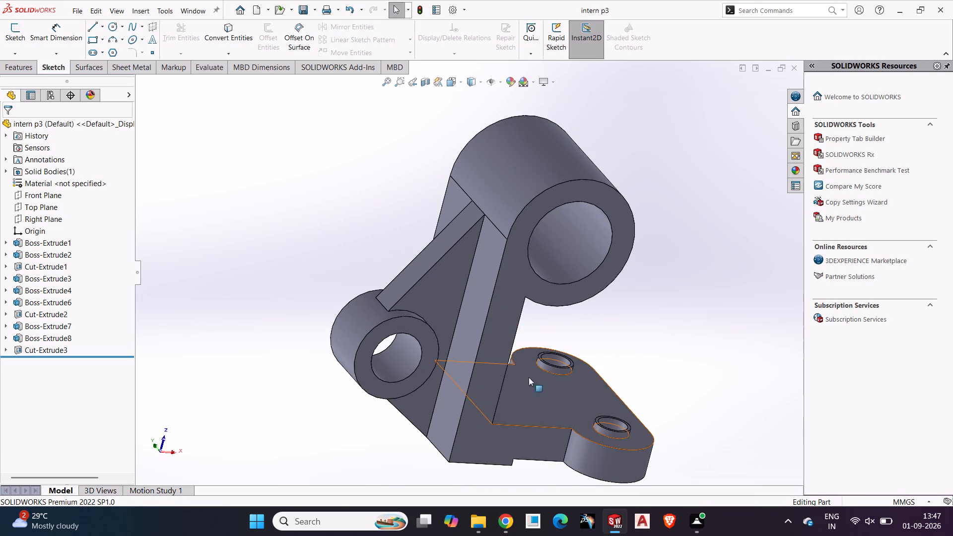
middle_click_drag(545, 382, 486, 339)
scroll(486, 339, "down", 3)
scroll(496, 350, "up", 3)
middle_click(496, 350)
middle_click_drag(509, 350, 541, 386)
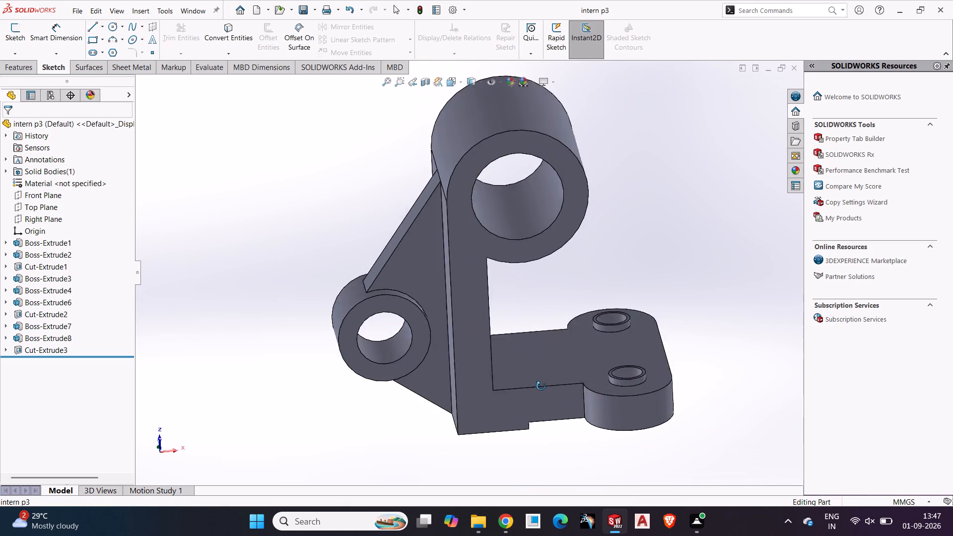
middle_click_drag(541, 386, 549, 322)
middle_click_drag(633, 426, 630, 405)
middle_click_drag(574, 318, 569, 395)
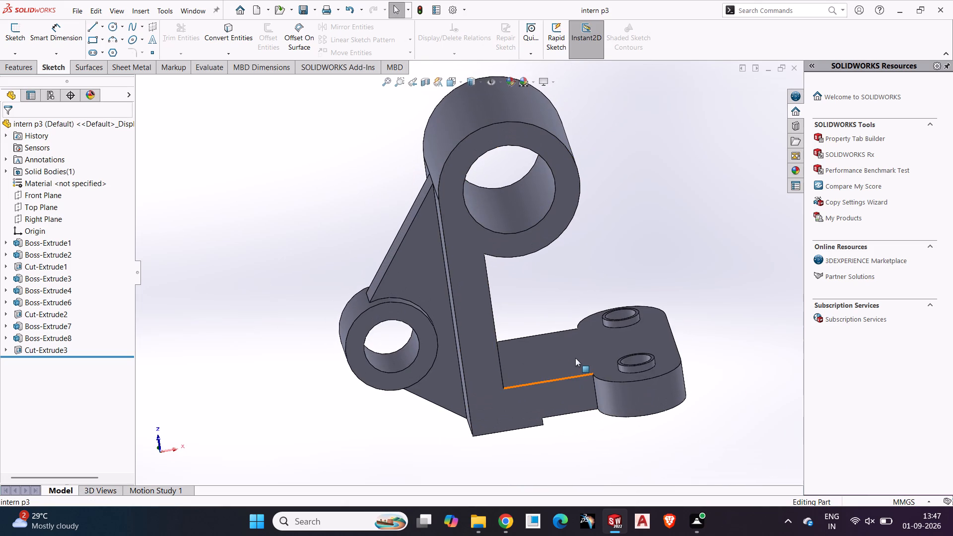
middle_click_drag(587, 239, 514, 293)
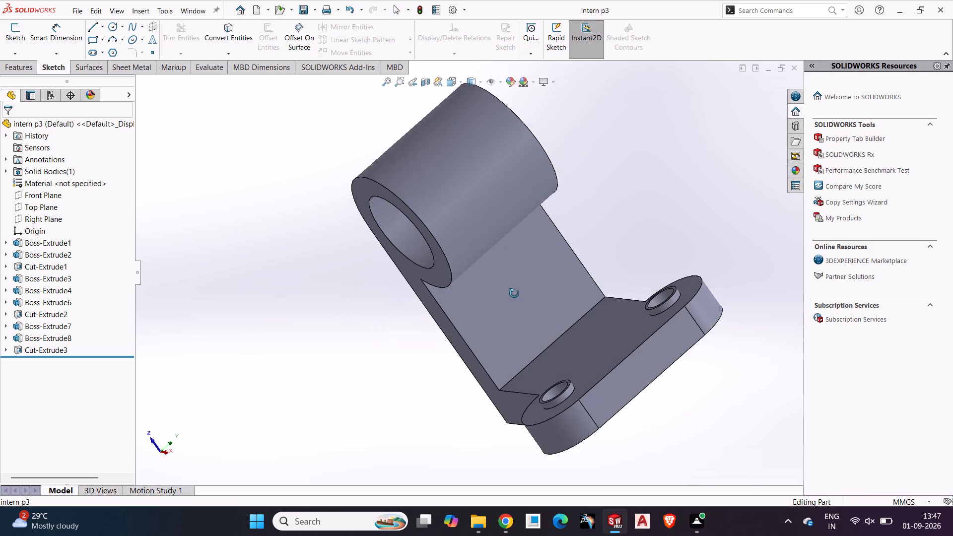
Examine the bracket from its side profile and front, covering both ring bosses, the upright wall and the base plate's raised hole rims.
middle_click_drag(514, 293, 599, 300)
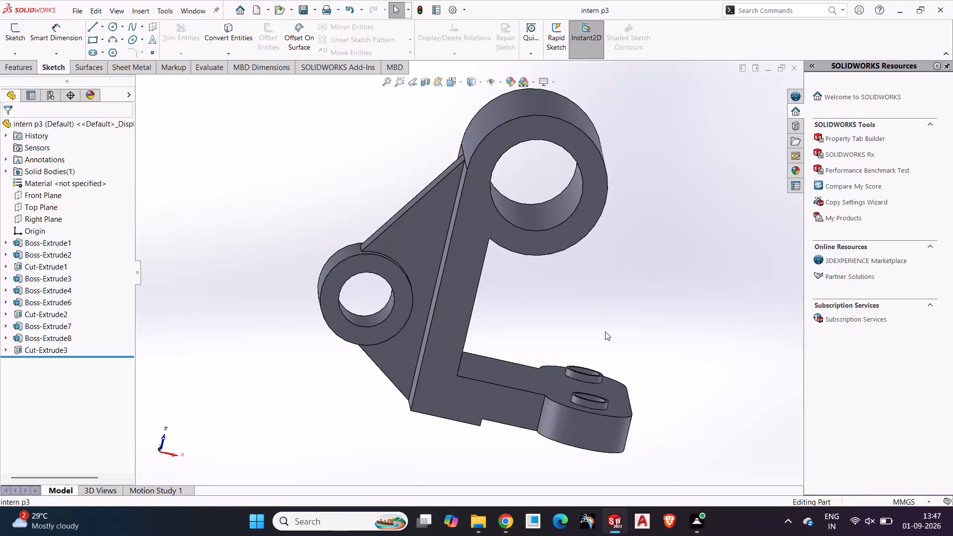
middle_click_drag(608, 339, 513, 336)
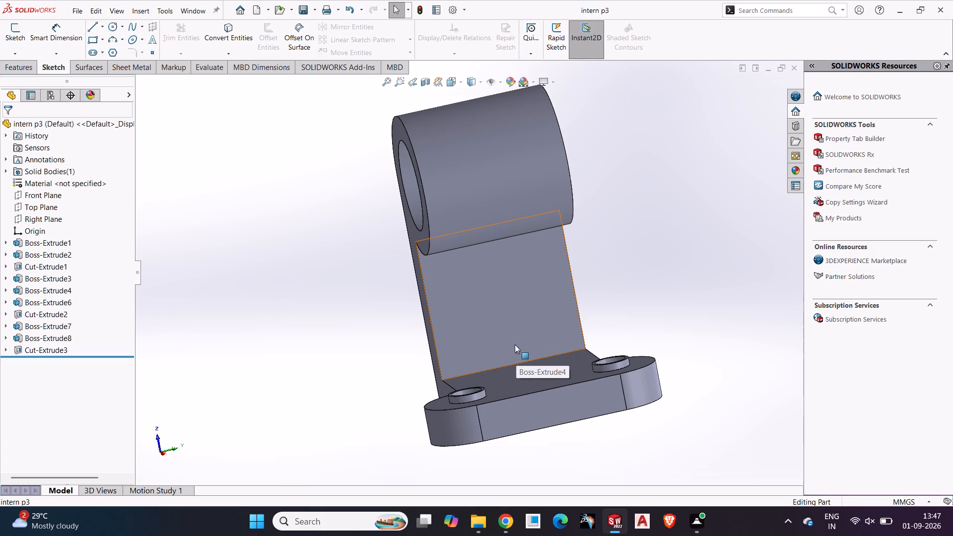
middle_click_drag(555, 336, 611, 293)
scroll(600, 299, "up", 1)
middle_click_drag(600, 299, 506, 360)
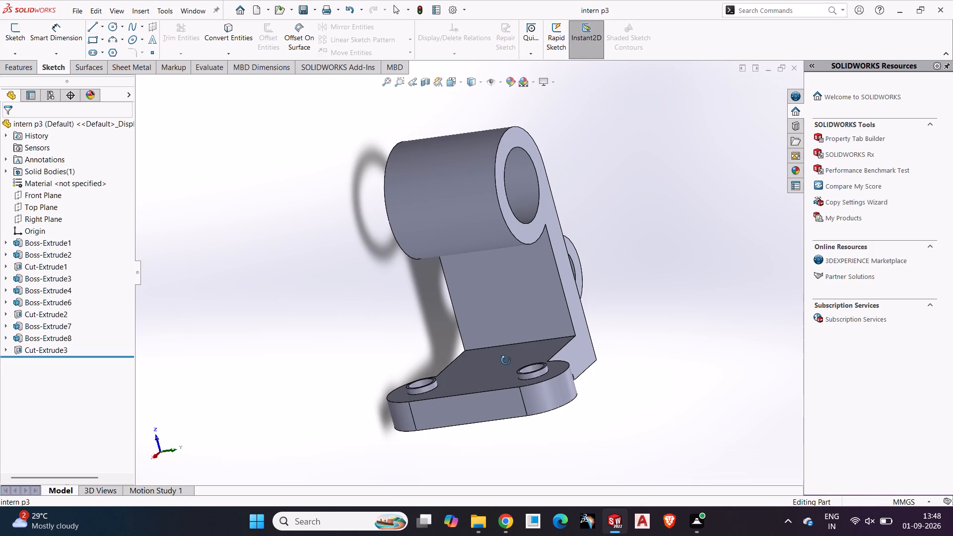
middle_click_drag(506, 360, 506, 360)
middle_click(506, 360)
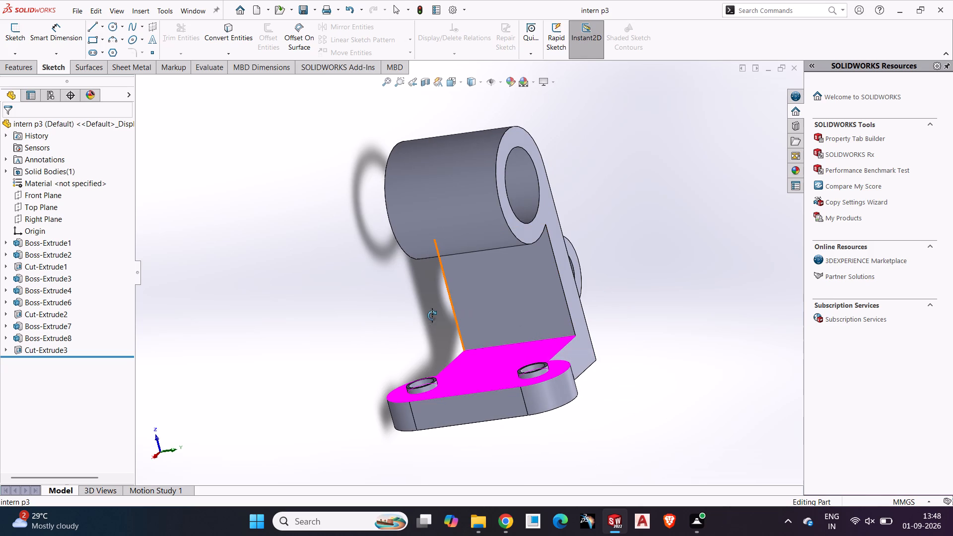
left_click(389, 292)
middle_click_drag(389, 292, 510, 297)
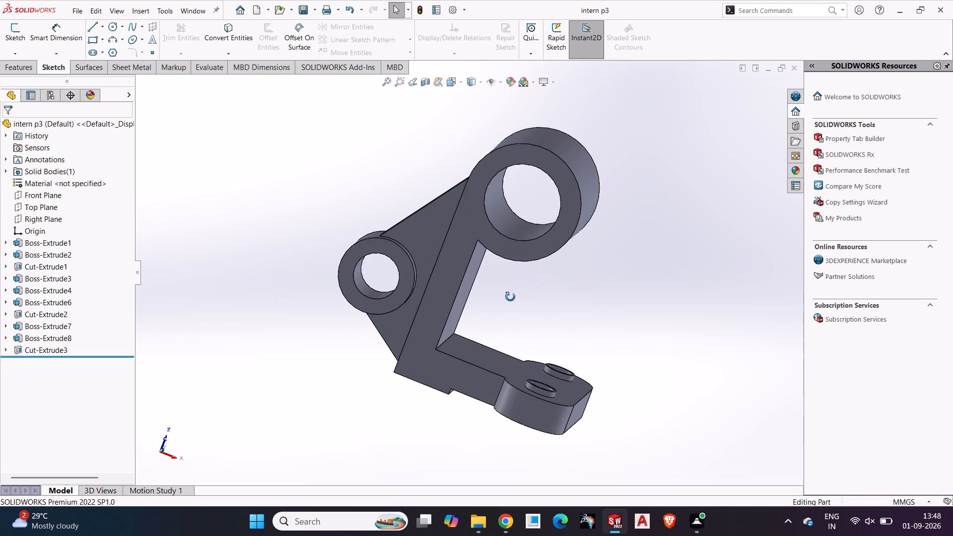
middle_click_drag(510, 297, 510, 298)
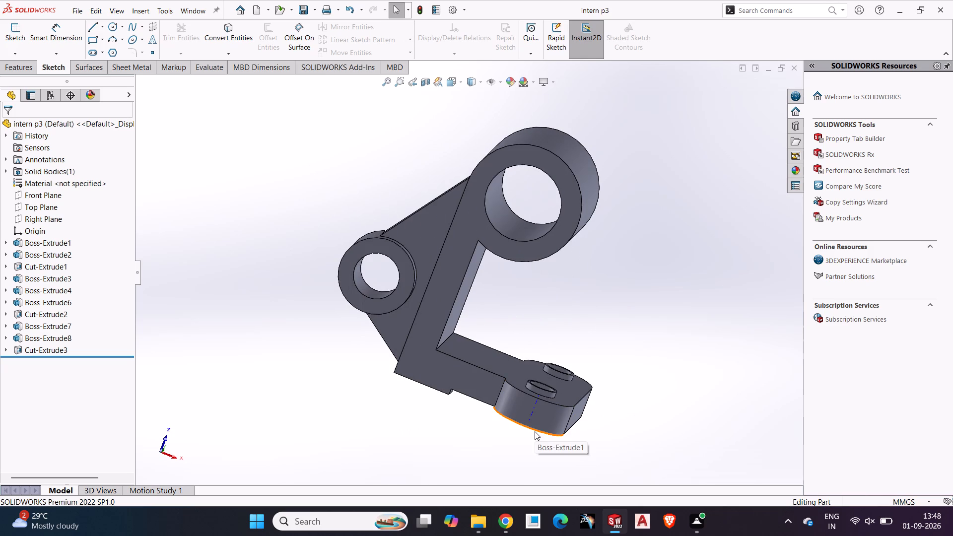
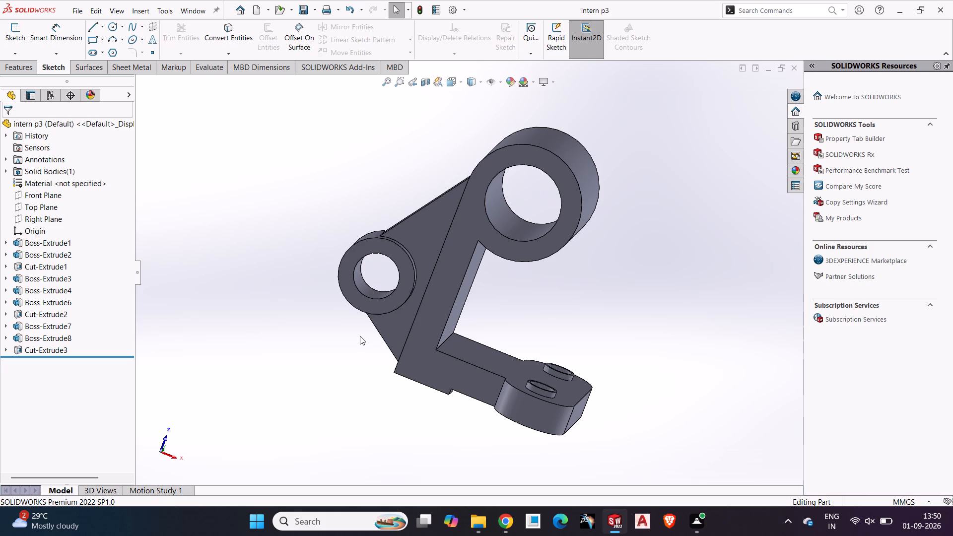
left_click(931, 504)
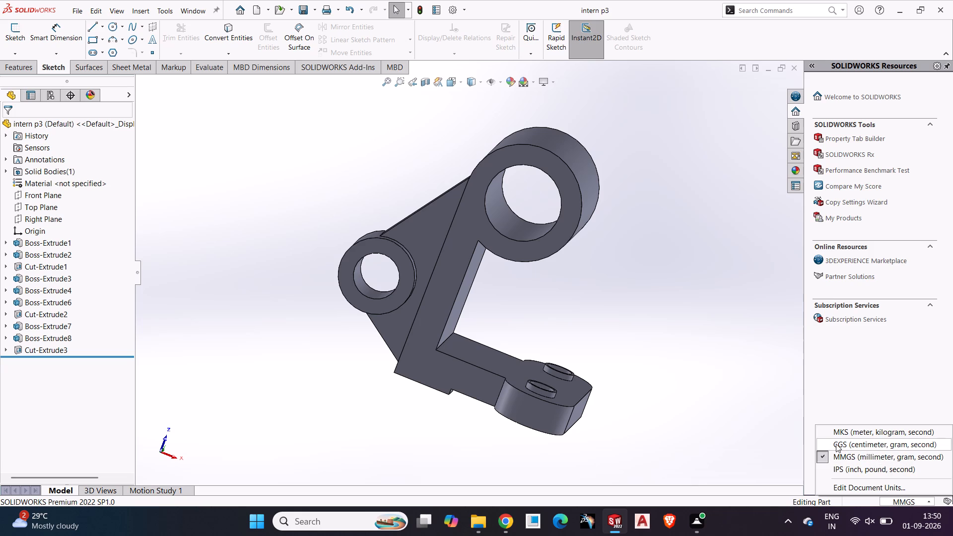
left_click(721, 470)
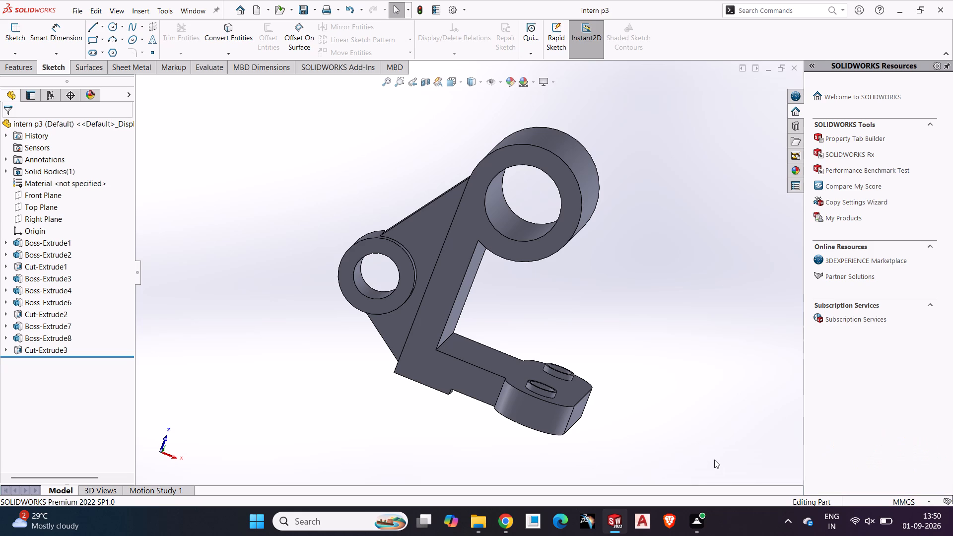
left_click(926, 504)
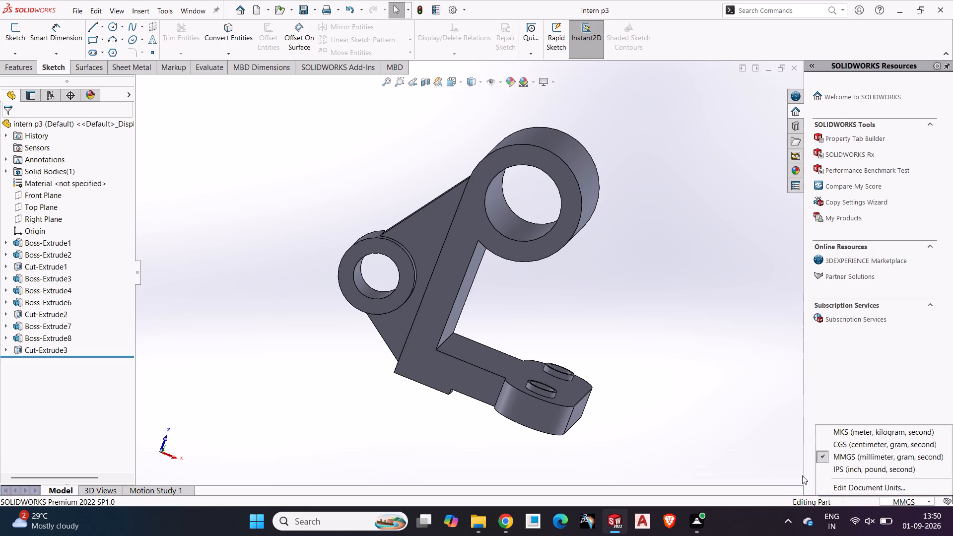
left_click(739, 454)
Examine the bracket's large boss, inner wall face and base plate, plus the side with the rib and smaller boss.
middle_click_drag(595, 400, 412, 368)
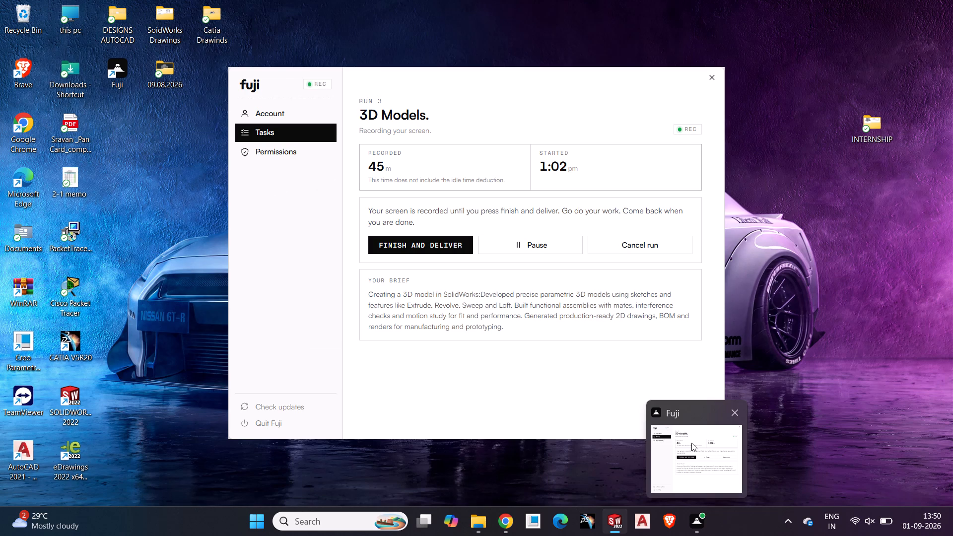
middle_click_drag(453, 351, 515, 347)
scroll(490, 339, "down", 2)
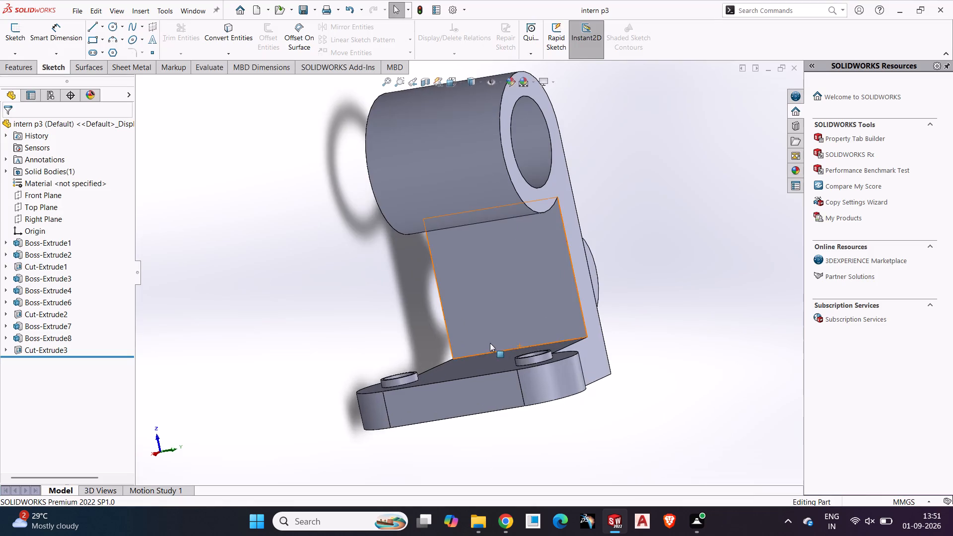
middle_click_drag(489, 345, 539, 396)
scroll(539, 396, "up", 2)
middle_click_drag(538, 397, 619, 387)
middle_click_drag(608, 393, 579, 399)
middle_click_drag(552, 401, 594, 372)
middle_click(639, 374)
middle_click_drag(622, 361, 377, 419)
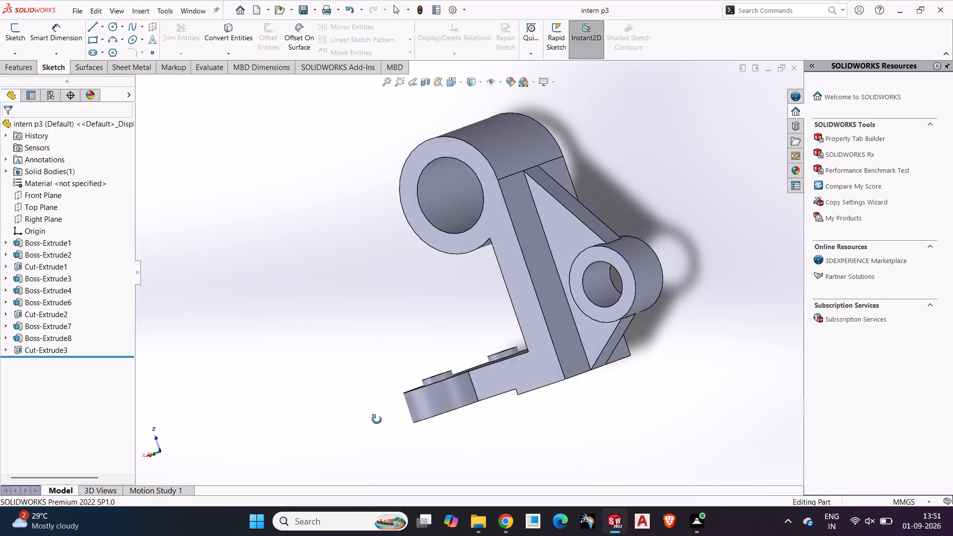
middle_click_drag(377, 419, 579, 408)
middle_click_drag(488, 400, 502, 462)
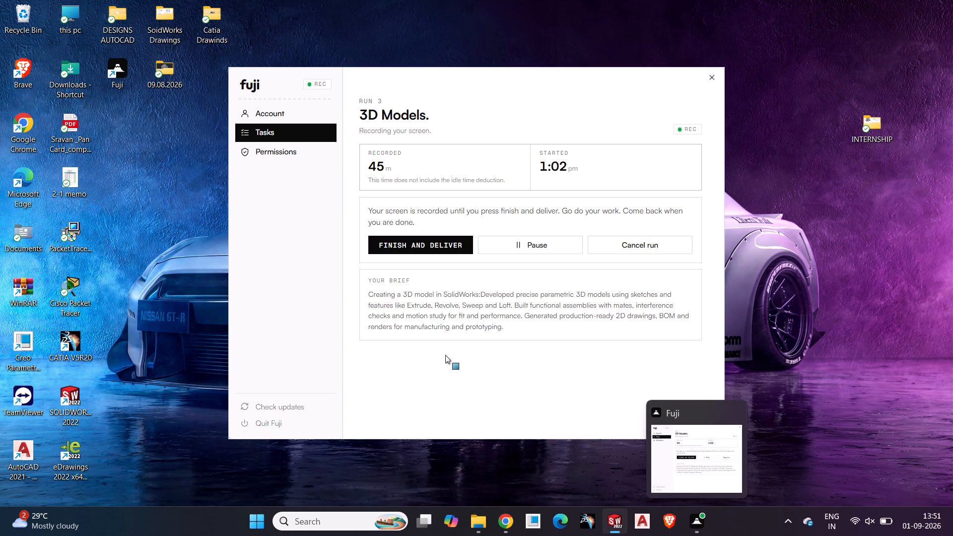
Examine the back of the upright wall, where the ribs meet the smaller boss, and the bracket's side profile.
middle_click_drag(495, 326, 187, 322)
middle_click(350, 339)
middle_click_drag(241, 354, 311, 375)
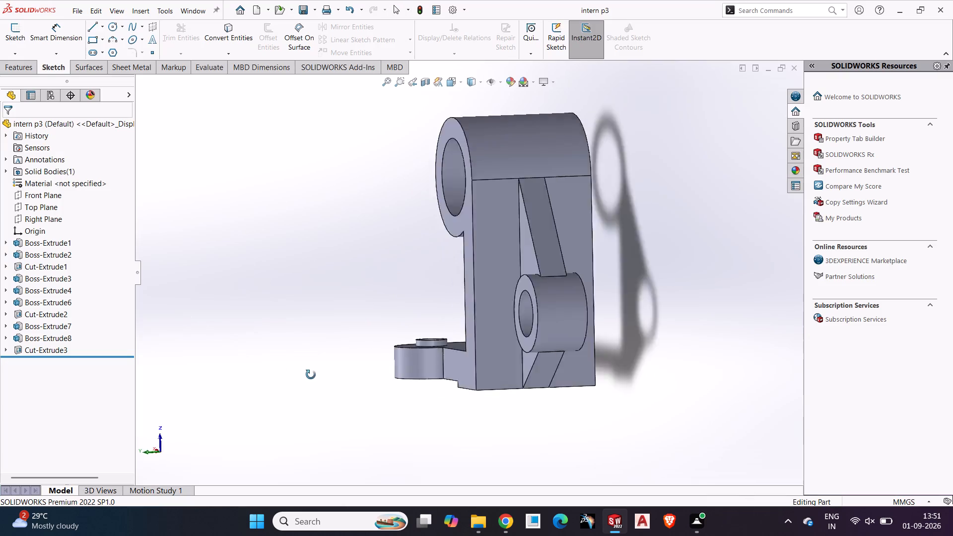
middle_click_drag(311, 375, 382, 375)
scroll(379, 371, "up", 2)
middle_click_drag(379, 371, 474, 386)
middle_click_drag(344, 363, 416, 392)
middle_click_drag(363, 380, 392, 400)
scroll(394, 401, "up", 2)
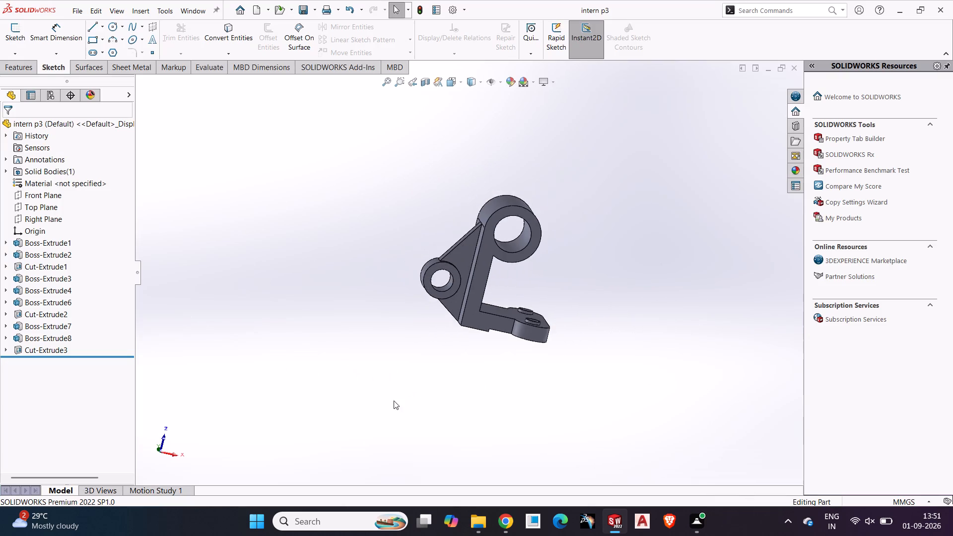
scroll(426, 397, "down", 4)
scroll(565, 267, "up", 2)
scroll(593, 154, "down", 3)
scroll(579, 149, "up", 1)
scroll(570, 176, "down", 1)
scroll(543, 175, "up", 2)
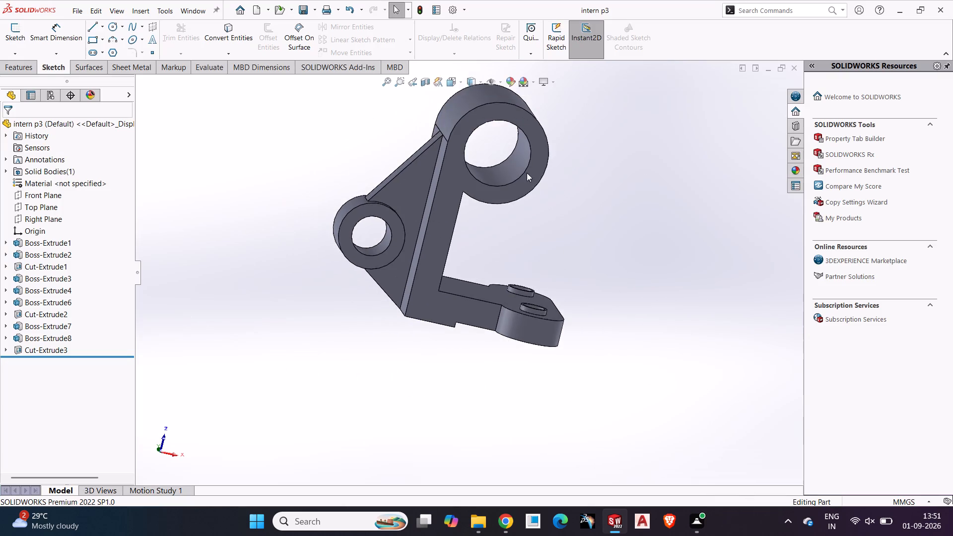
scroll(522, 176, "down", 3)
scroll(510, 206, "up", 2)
Examine the base plate's underside with its two holes, the ribs around the smaller boss, and the raised hole rims.
middle_click_drag(510, 205, 592, 229)
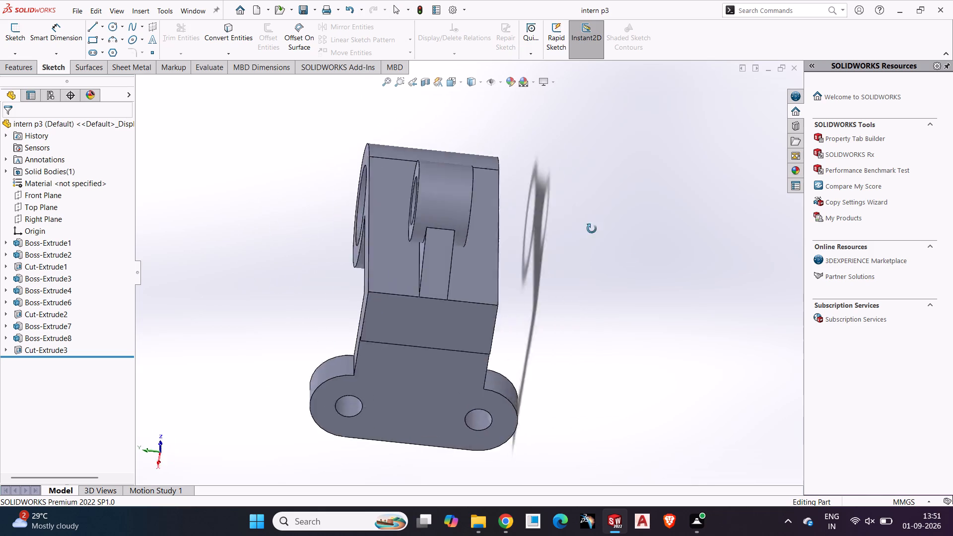
middle_click_drag(592, 229, 535, 278)
middle_click_drag(453, 357, 469, 386)
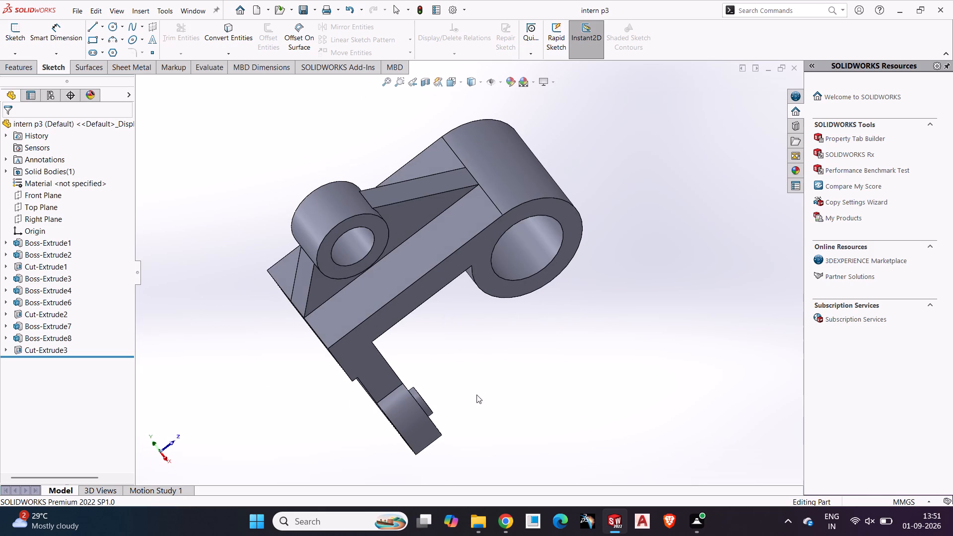
middle_click_drag(509, 408, 540, 412)
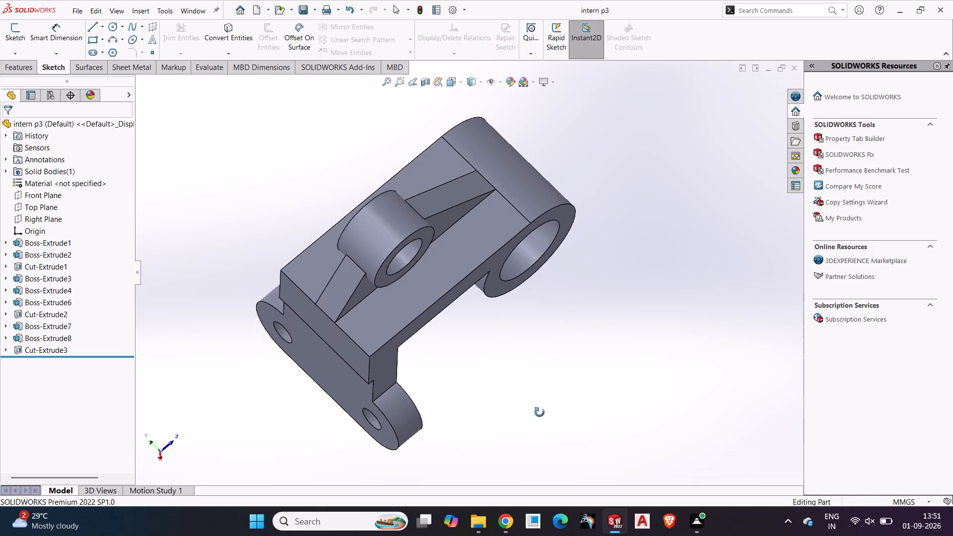
middle_click_drag(540, 412, 537, 413)
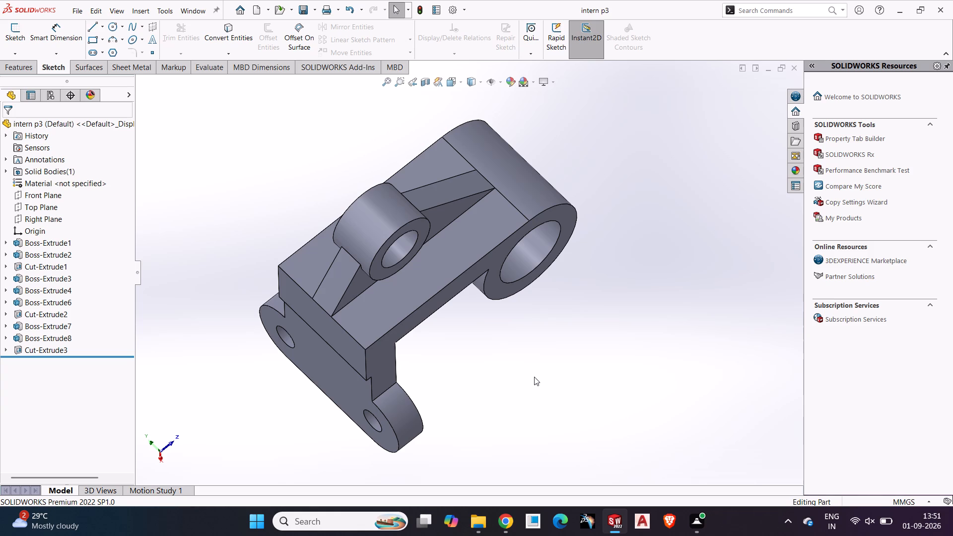
middle_click_drag(638, 327, 500, 210)
scroll(492, 286, "up", 2)
middle_click_drag(494, 287, 547, 347)
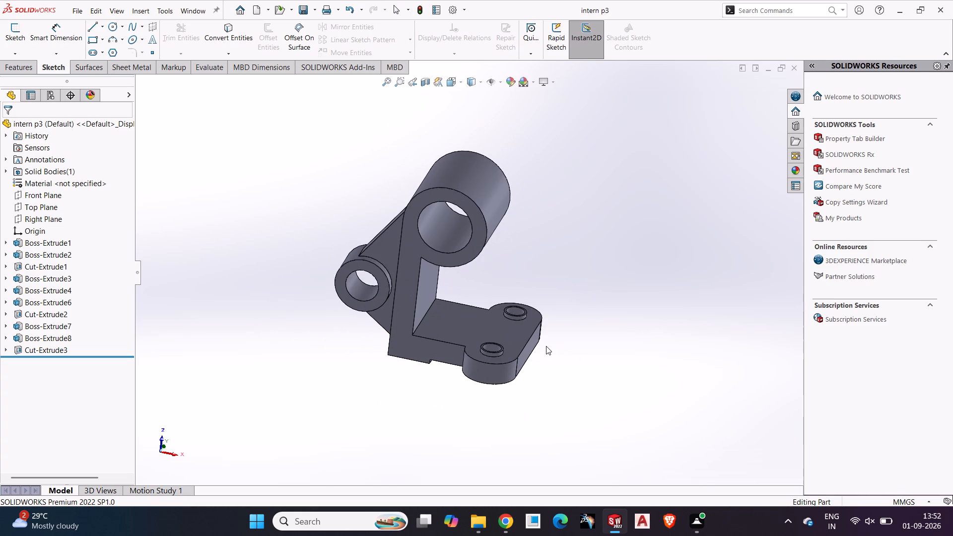
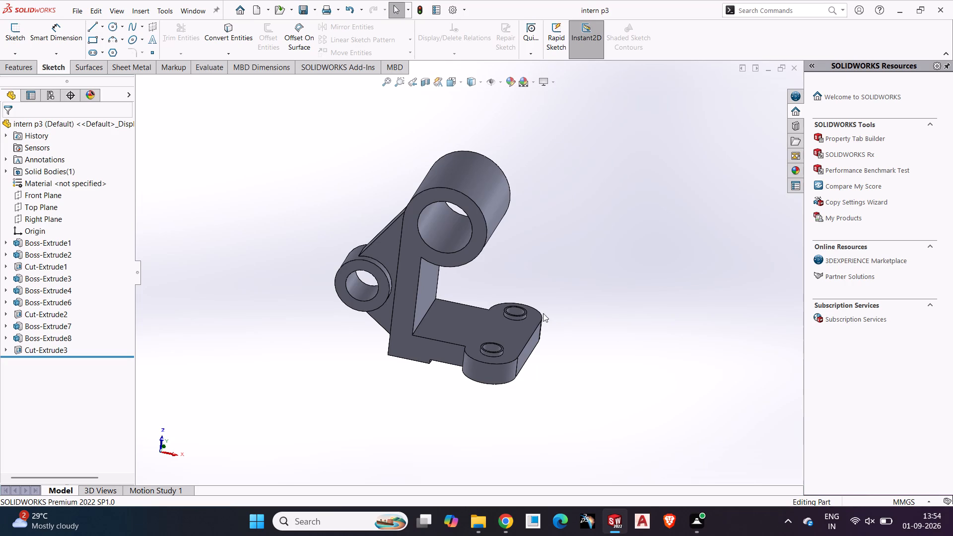
Examine the bracket's large boss, the inner corner of the upright wall, and the base plate's raised hole rims.
middle_click_drag(543, 313, 390, 369)
scroll(391, 348, "down", 2)
scroll(381, 354, "up", 1)
middle_click_drag(381, 354, 526, 327)
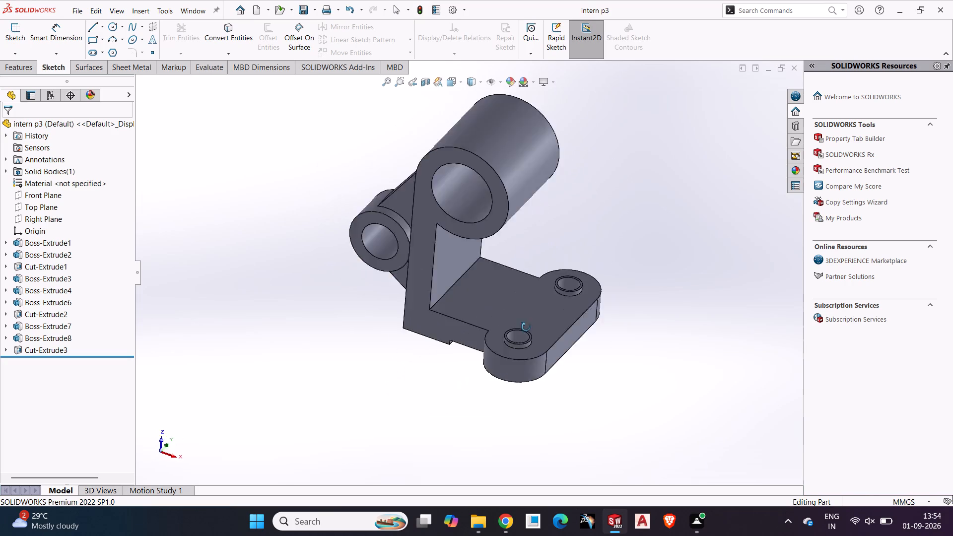
middle_click_drag(526, 327, 576, 327)
scroll(523, 308, "down", 3)
middle_click_drag(523, 308, 574, 328)
scroll(478, 299, "up", 3)
middle_click_drag(478, 299, 458, 293)
Examine the base plate's underside with its stepped pad and two holes, together with the large boss's open end.
middle_click_drag(413, 317, 144, 271)
middle_click_drag(467, 318, 272, 354)
middle_click_drag(453, 336, 308, 347)
middle_click_drag(496, 340, 352, 376)
middle_click_drag(424, 354, 554, 431)
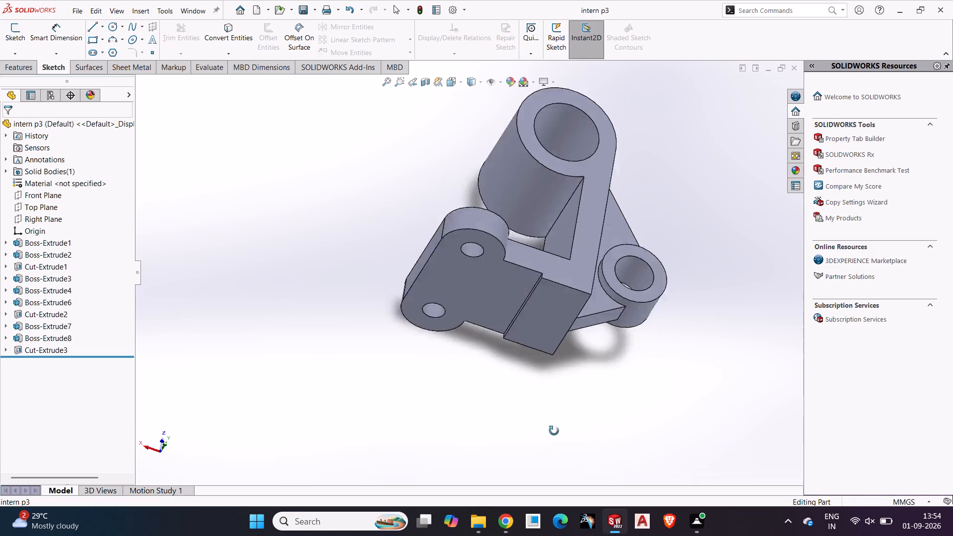
middle_click_drag(554, 431, 653, 437)
middle_click_drag(497, 382, 538, 396)
scroll(535, 376, "up", 1)
middle_click_drag(525, 366, 568, 354)
scroll(356, 345, "up", 1)
middle_click_drag(371, 352, 501, 371)
middle_click_drag(316, 374, 410, 389)
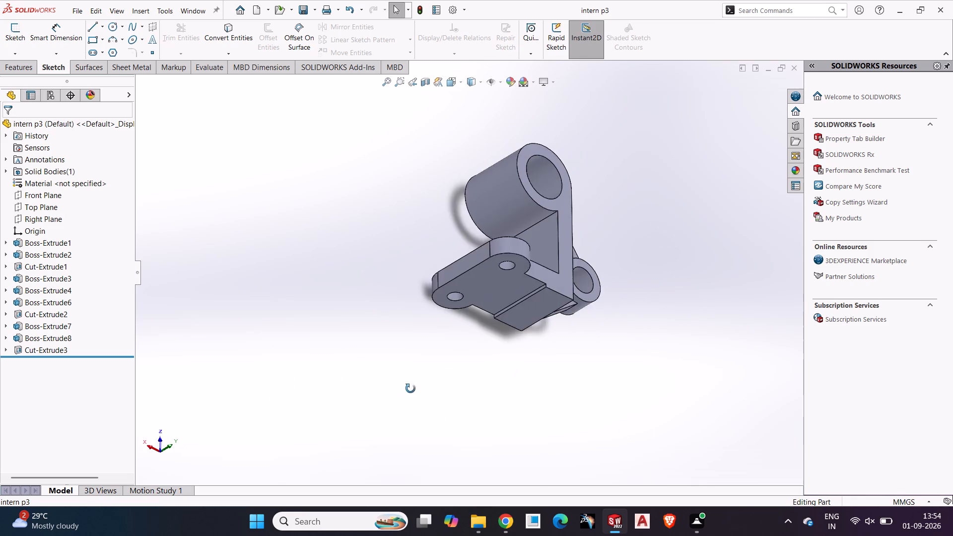
middle_click_drag(410, 389, 409, 394)
Examine the back of the upright wall, the ribs around the smaller boss, and the bracket's side profile.
scroll(423, 340, "down", 4)
middle_click_drag(511, 323, 438, 407)
middle_click_drag(481, 379, 559, 364)
scroll(541, 353, "up", 2)
middle_click_drag(541, 353, 423, 394)
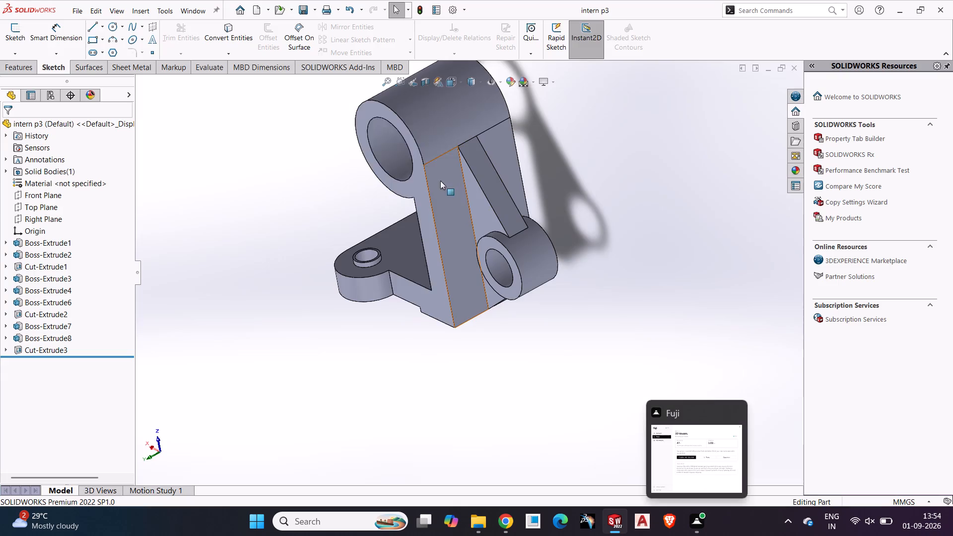
scroll(448, 223, "up", 1)
middle_click_drag(448, 223, 671, 304)
middle_click_drag(446, 262, 544, 335)
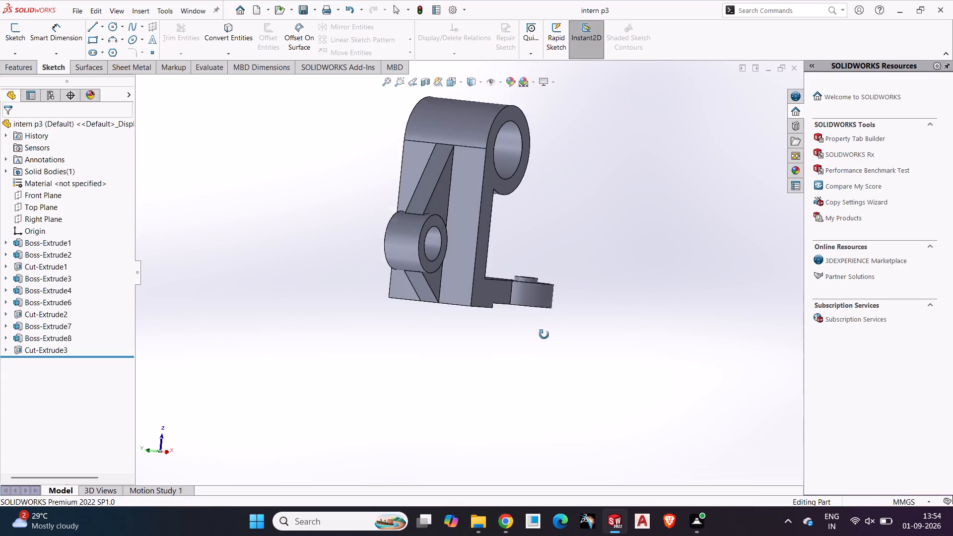
middle_click_drag(544, 335, 545, 335)
middle_click_drag(465, 291, 467, 382)
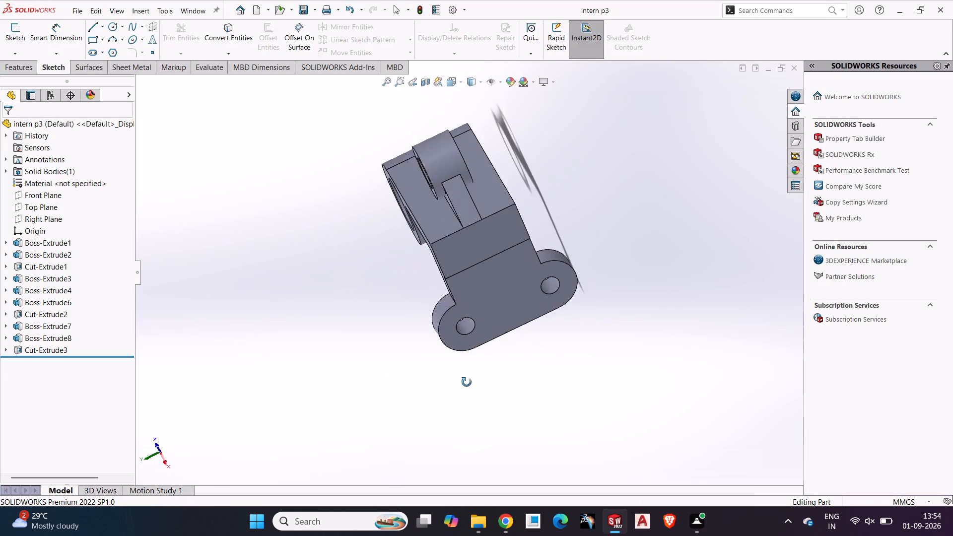
middle_click_drag(467, 382, 539, 256)
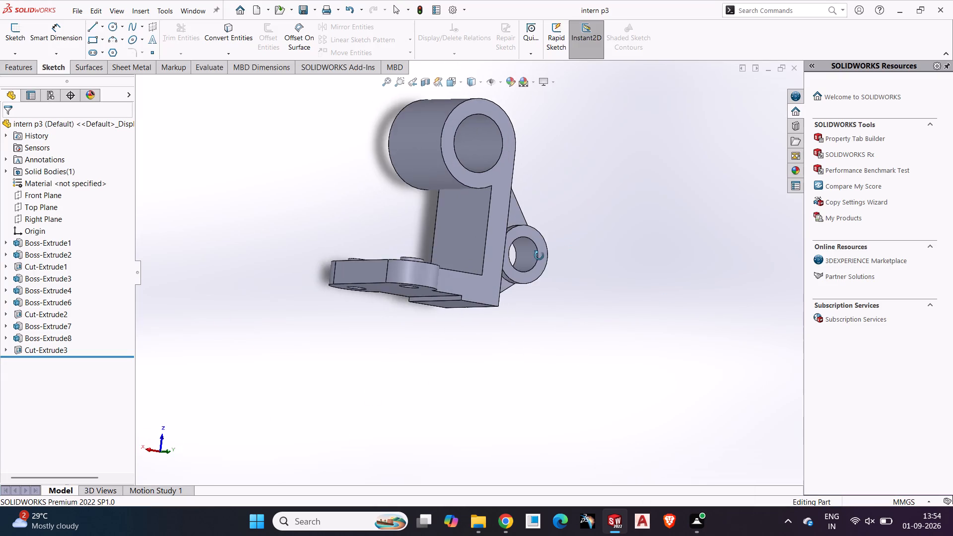
middle_click_drag(539, 256, 517, 263)
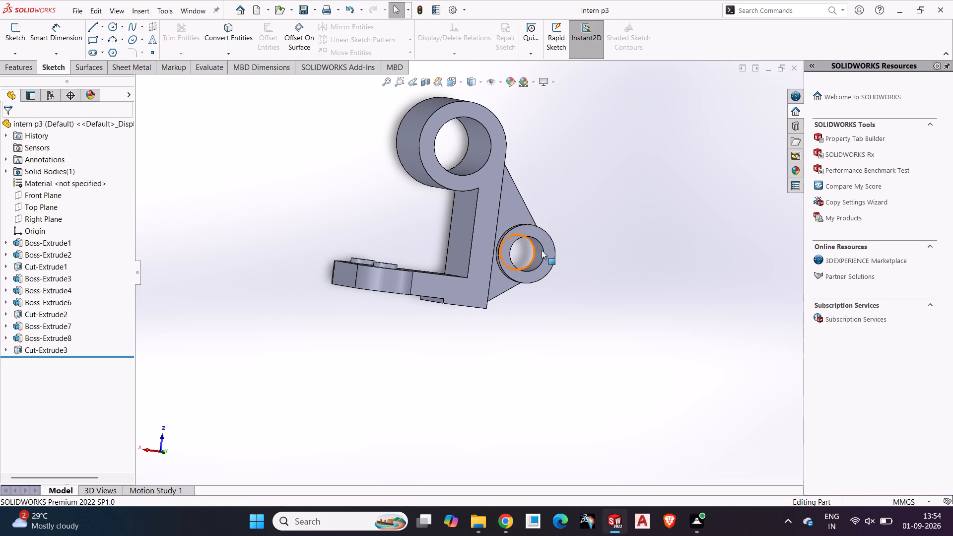
Examine the ribs joining the smaller boss to the wall, and the through bores of both bosses.
middle_click_drag(543, 254, 393, 333)
scroll(507, 229, "down", 2)
middle_click_drag(507, 229, 664, 223)
scroll(614, 221, "up", 1)
middle_click_drag(614, 221, 469, 225)
scroll(649, 244, "up", 2)
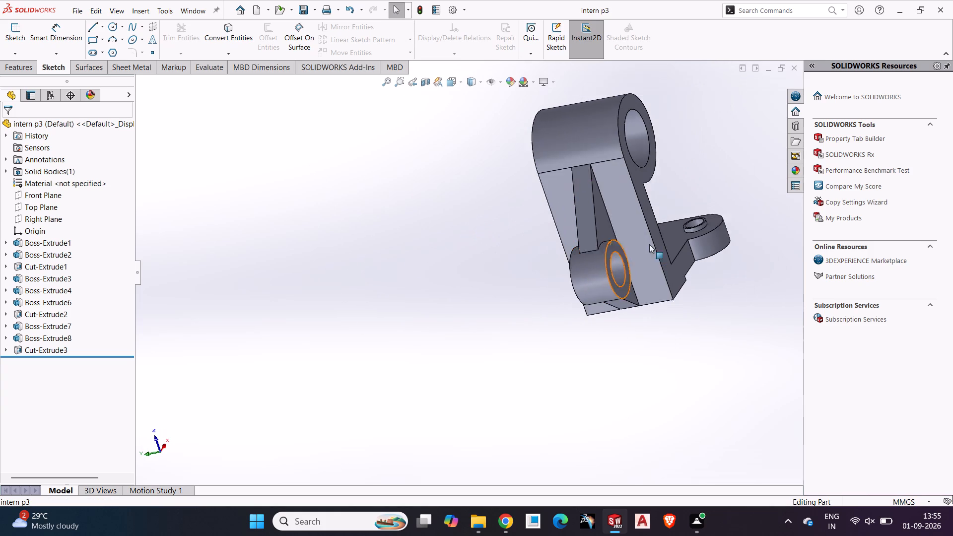
scroll(649, 244, "up", 1)
middle_click_drag(649, 244, 780, 220)
middle_click_drag(539, 250, 592, 250)
scroll(592, 246, "down", 3)
middle_click_drag(589, 249, 555, 347)
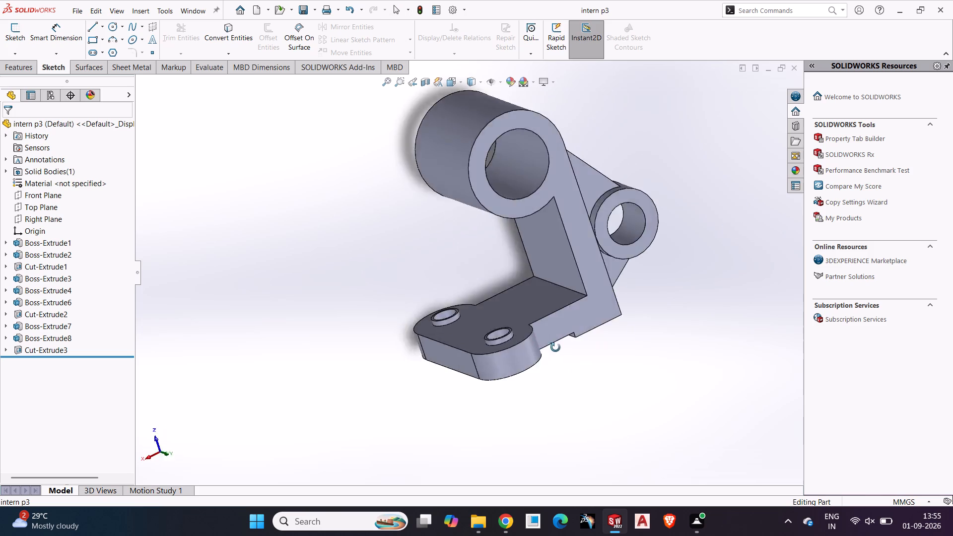
middle_click_drag(555, 347, 700, 257)
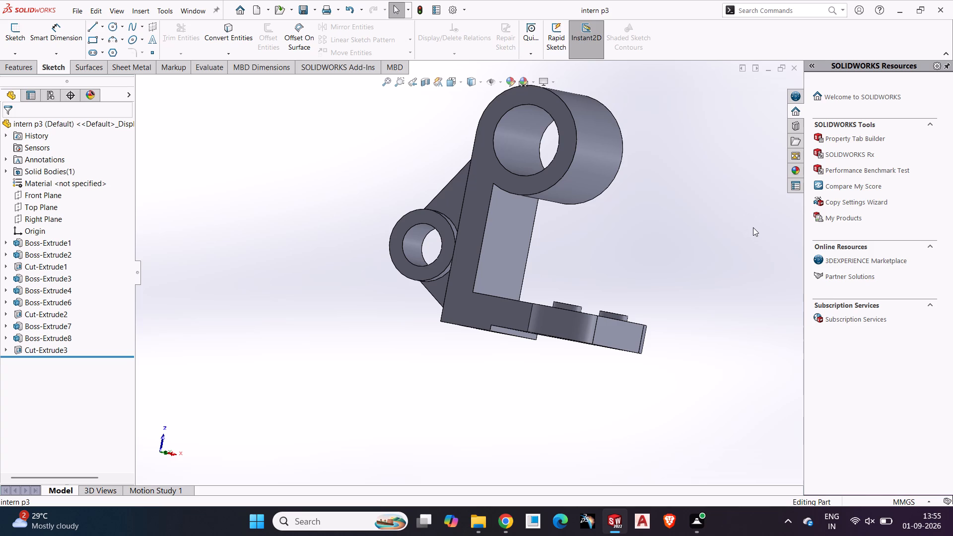
Examine the upright wall's inner face, the base plate's rounded end, and the rib side from several angles.
middle_click_drag(673, 247, 545, 286)
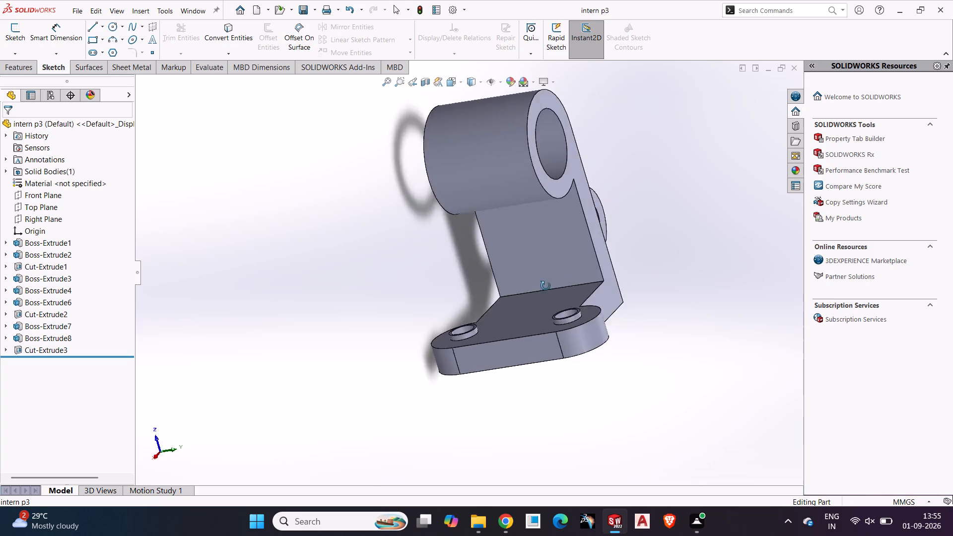
middle_click_drag(545, 286, 682, 323)
middle_click_drag(640, 304, 392, 369)
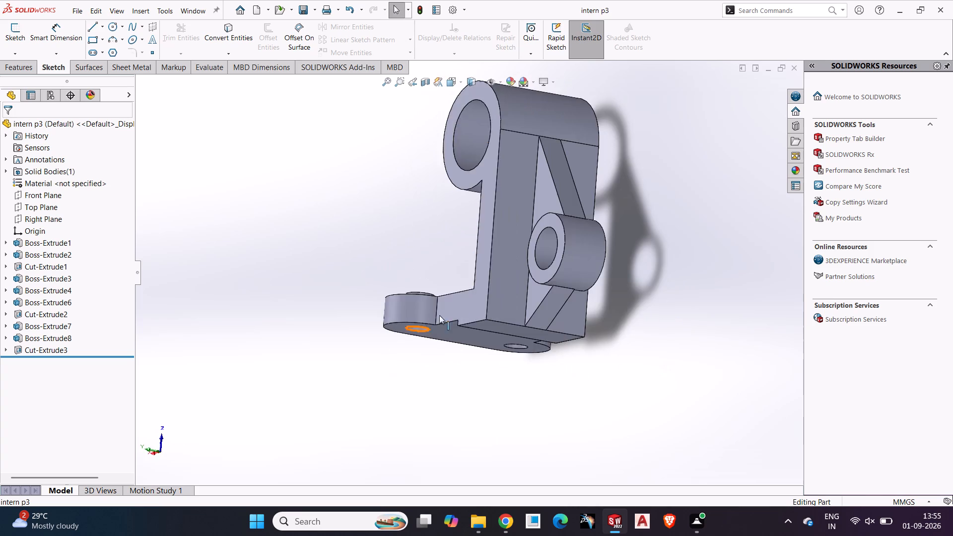
middle_click_drag(455, 306, 527, 398)
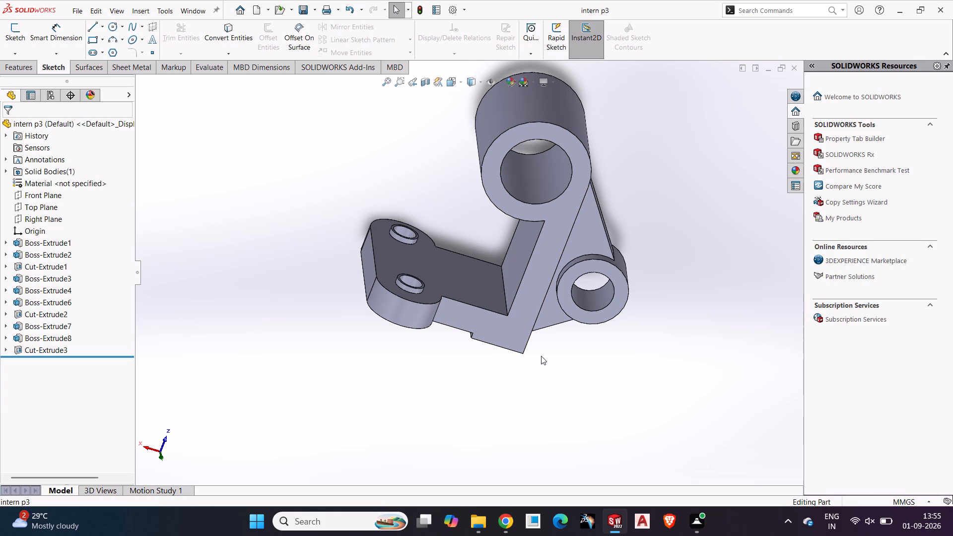
middle_click_drag(407, 362, 473, 379)
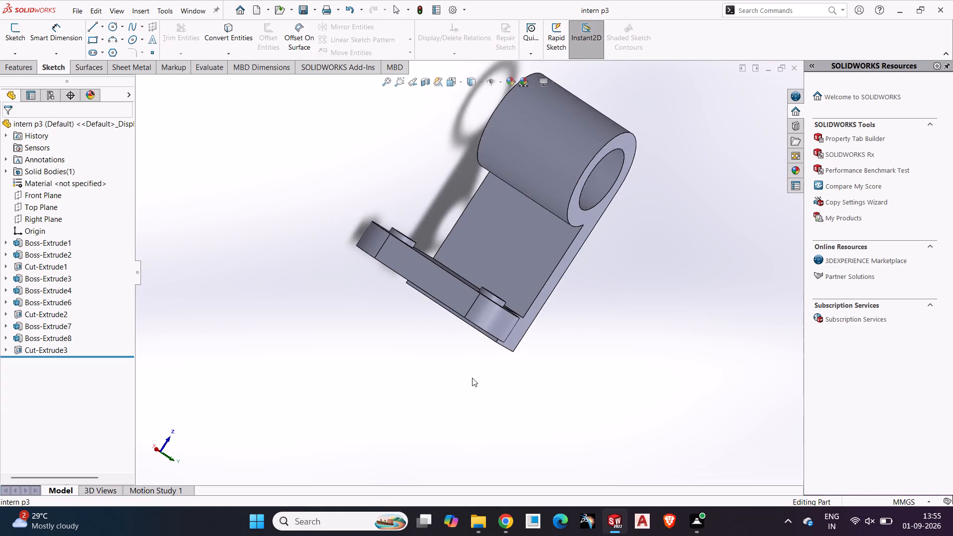
scroll(470, 359, "down", 3)
middle_click_drag(549, 373, 335, 458)
middle_click_drag(481, 350, 568, 368)
scroll(559, 363, "up", 2)
middle_click_drag(560, 350, 570, 229)
scroll(551, 259, "up", 1)
middle_click_drag(551, 259, 661, 190)
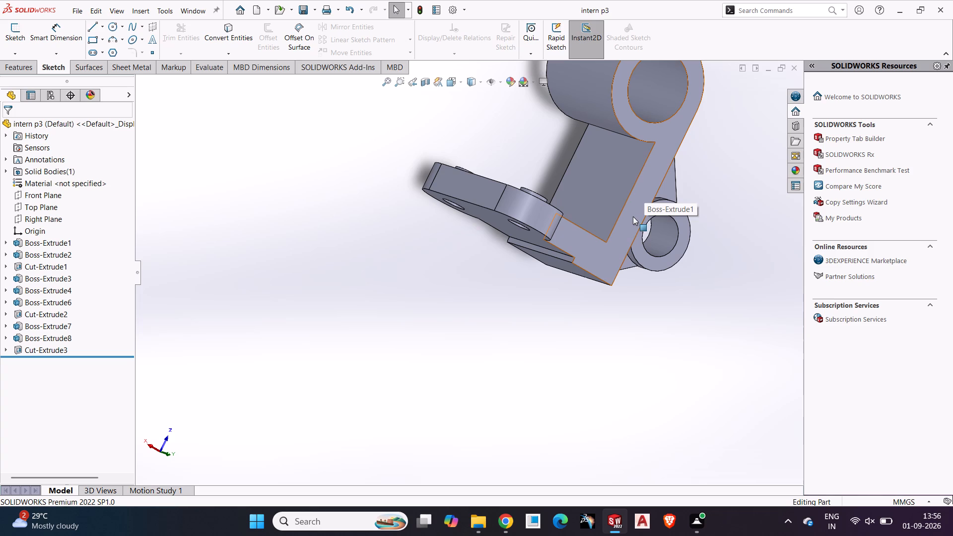
middle_click_drag(644, 322, 549, 303)
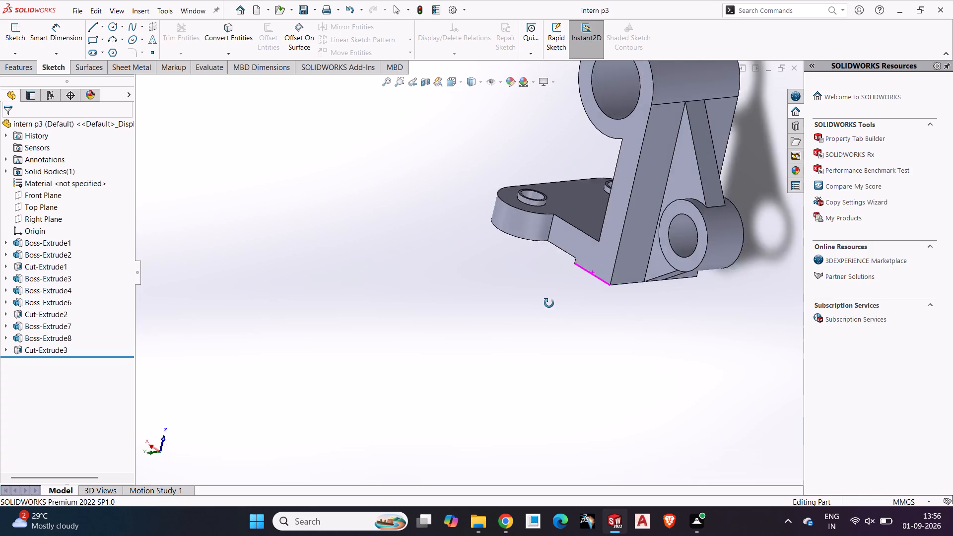
middle_click_drag(549, 303, 564, 235)
middle_click_drag(569, 235, 586, 308)
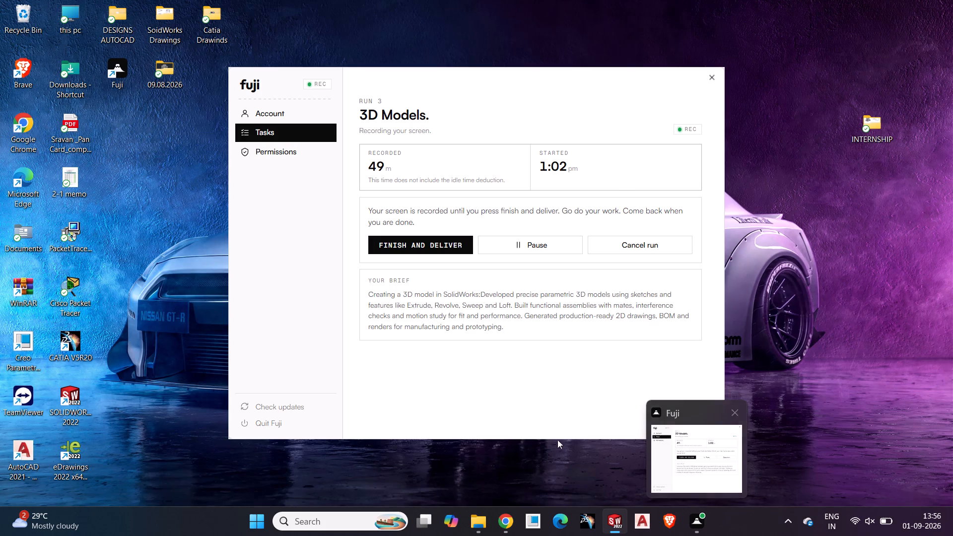
Examine the whole bracket, the base plate's underside step and holes, and the raised rims on its upper face.
scroll(525, 273, "up", 2)
middle_click(525, 273)
middle_click_drag(580, 292, 642, 311)
middle_click_drag(529, 248, 669, 268)
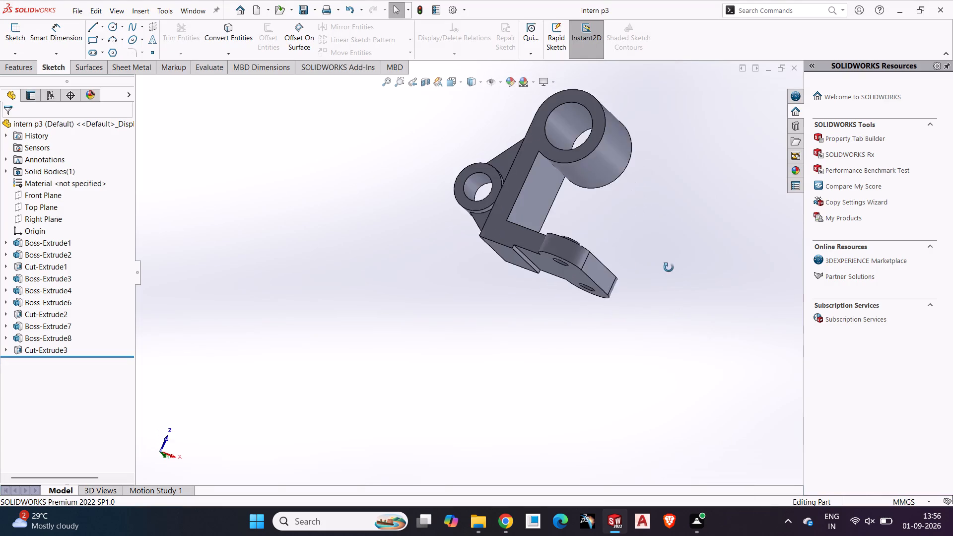
middle_click_drag(669, 268, 680, 269)
middle_click_drag(583, 189, 479, 286)
scroll(622, 227, "down", 4)
middle_click_drag(592, 246, 421, 331)
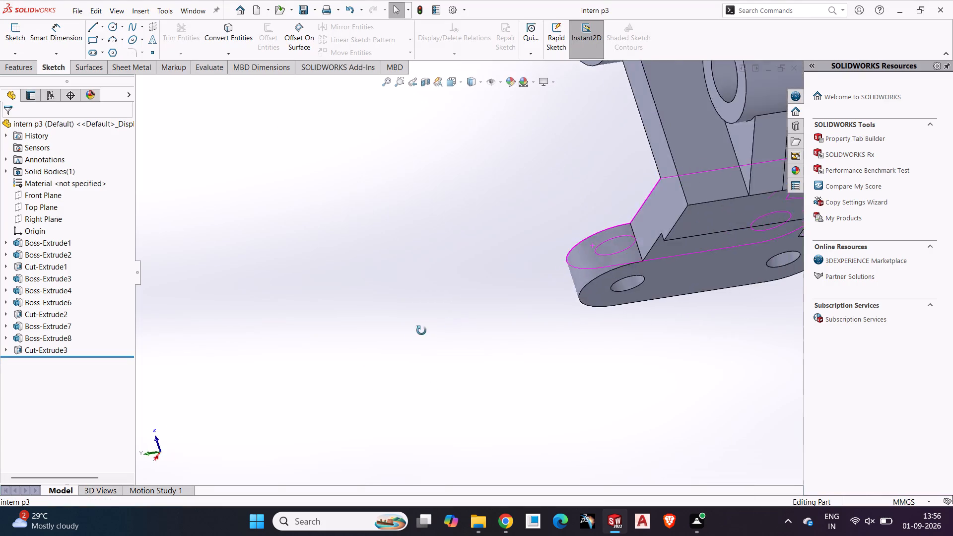
middle_click_drag(421, 331, 553, 293)
scroll(543, 275, "up", 3)
middle_click_drag(545, 247, 679, 165)
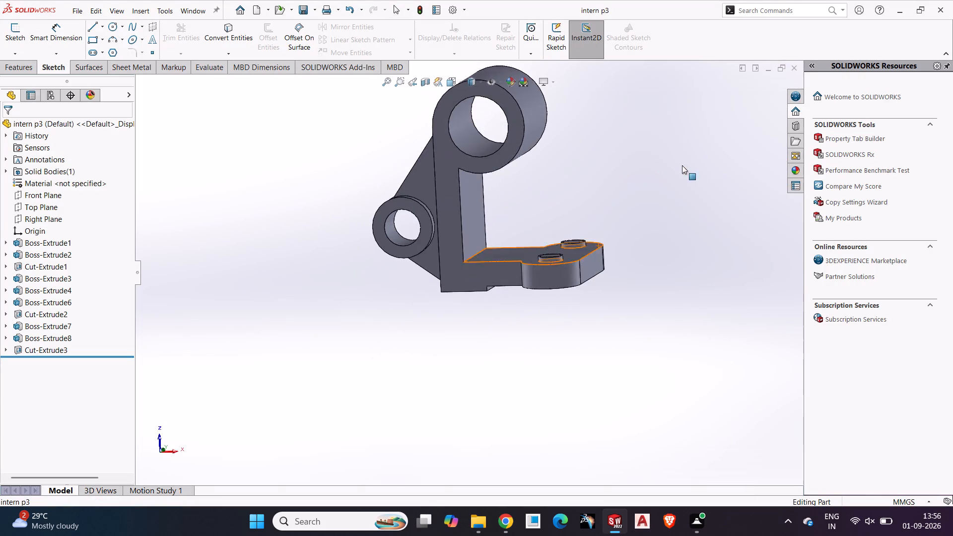
middle_click_drag(701, 181, 707, 219)
middle_click_drag(563, 254, 423, 268)
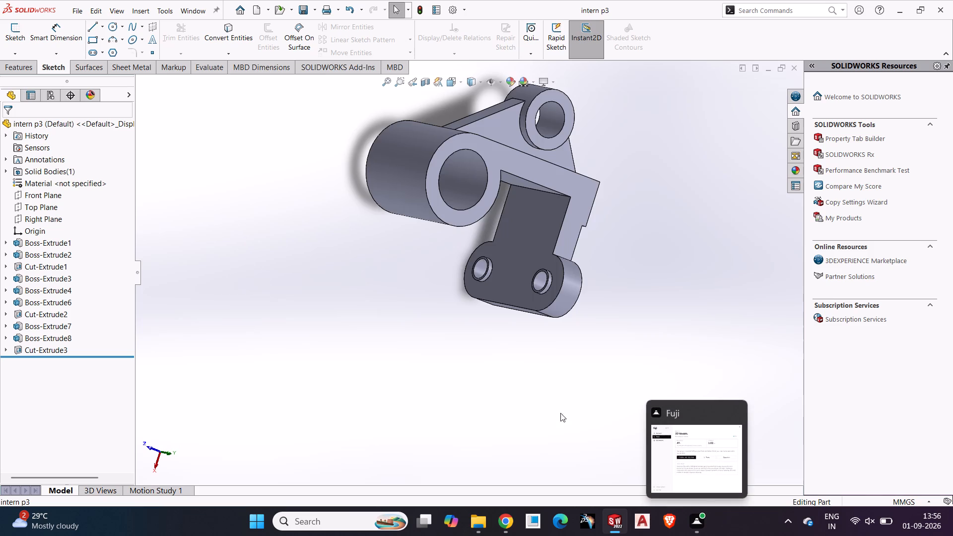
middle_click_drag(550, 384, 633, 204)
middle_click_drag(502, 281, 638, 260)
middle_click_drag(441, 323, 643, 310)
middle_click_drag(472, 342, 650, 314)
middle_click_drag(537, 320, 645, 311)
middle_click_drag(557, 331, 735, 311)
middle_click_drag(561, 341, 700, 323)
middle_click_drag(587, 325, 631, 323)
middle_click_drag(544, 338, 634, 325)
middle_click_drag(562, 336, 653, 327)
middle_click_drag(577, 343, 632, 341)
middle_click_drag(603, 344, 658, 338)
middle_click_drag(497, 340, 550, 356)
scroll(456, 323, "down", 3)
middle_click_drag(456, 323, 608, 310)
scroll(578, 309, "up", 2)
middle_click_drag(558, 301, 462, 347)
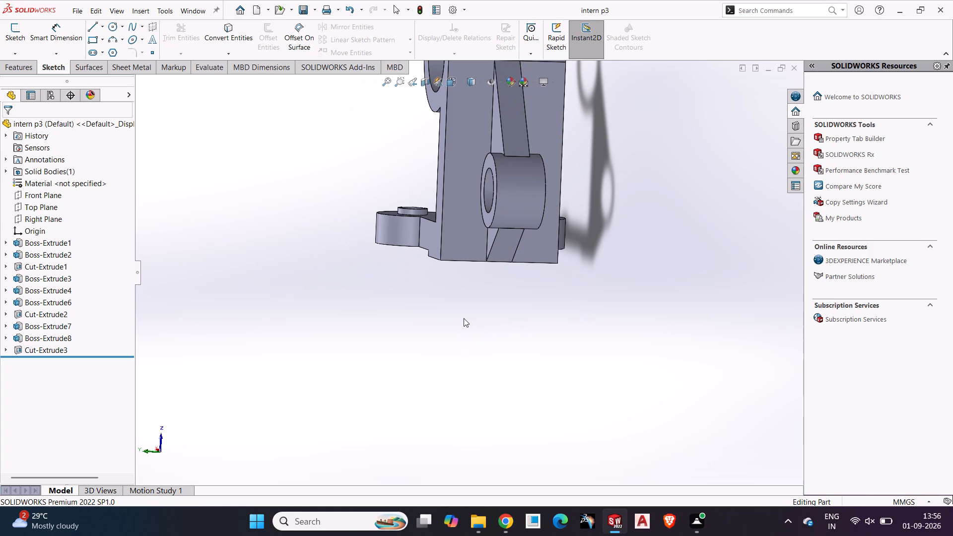
Examine the bracket's side profiles and the ribs between the upright wall and the smaller boss.
middle_click_drag(494, 316, 537, 303)
scroll(534, 293, "up", 2)
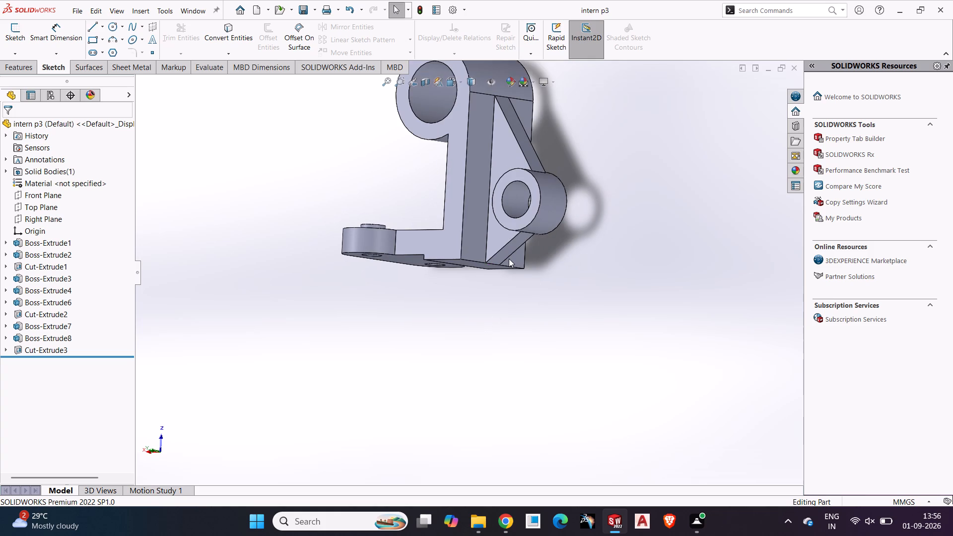
middle_click_drag(544, 212, 404, 269)
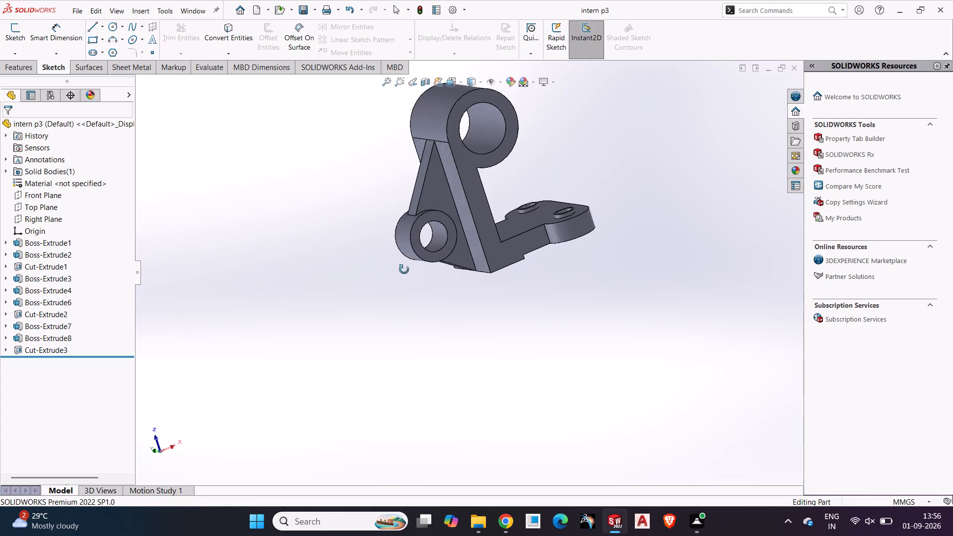
middle_click_drag(404, 269, 391, 274)
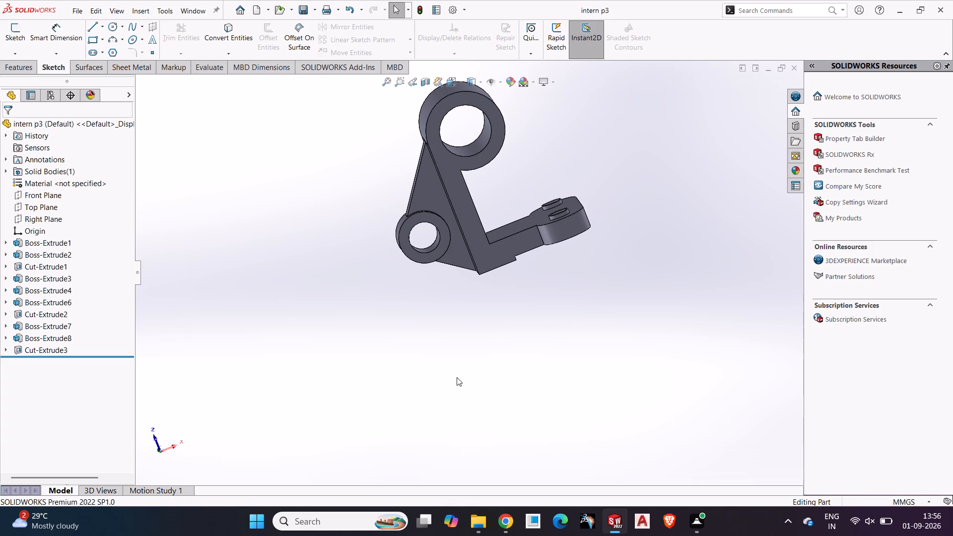
middle_click_drag(520, 352, 707, 316)
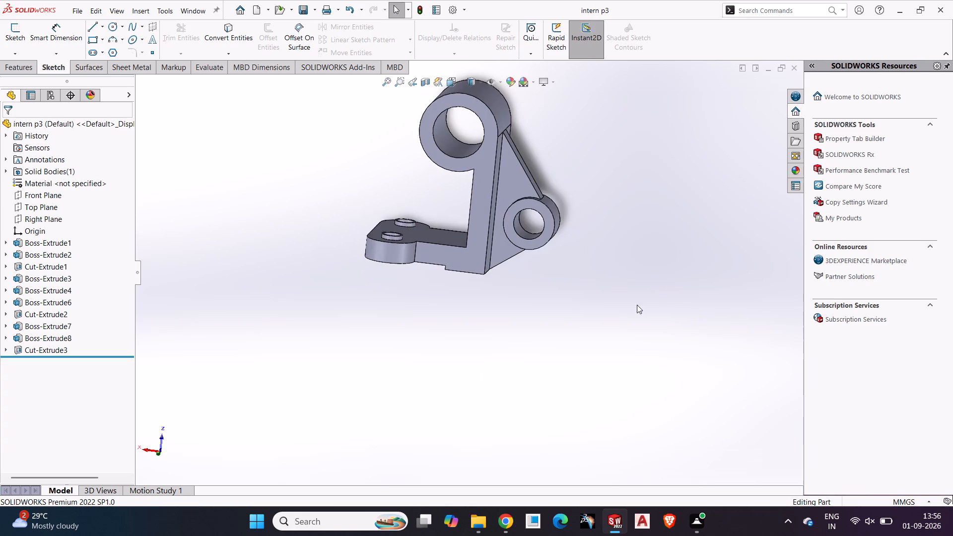
middle_click_drag(574, 303, 573, 313)
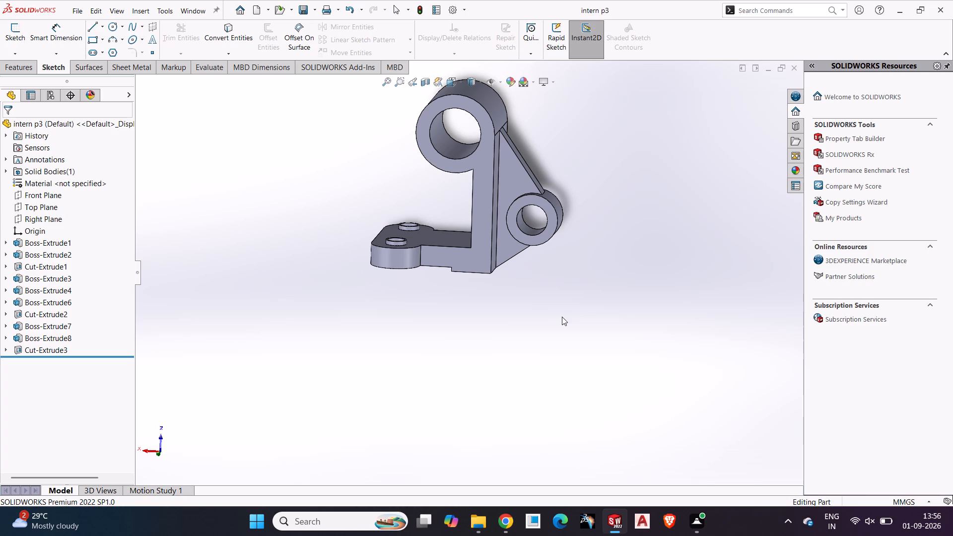
middle_click_drag(539, 312, 360, 334)
scroll(560, 314, "down", 1)
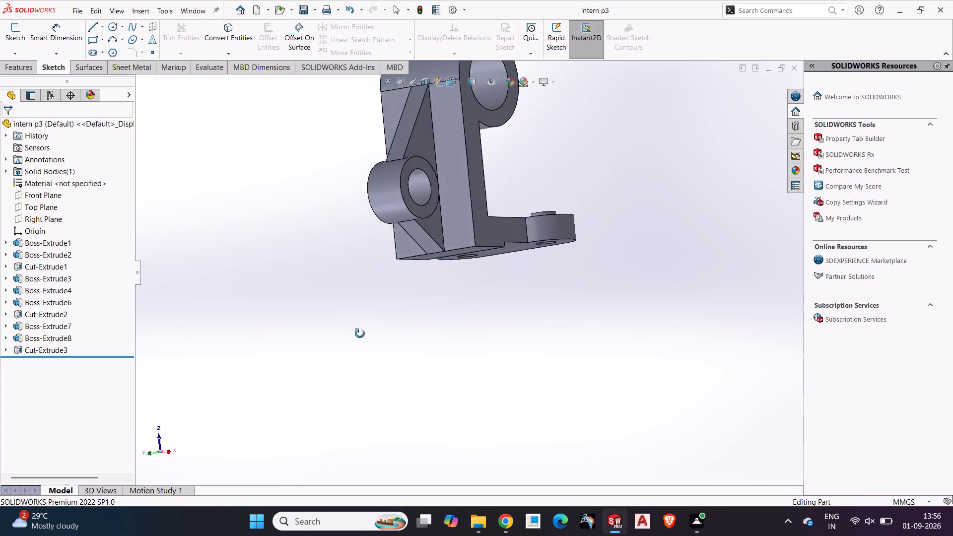
Examine the base plate's underside, its two holes and stepped pad, with the bracket both upright and inverted.
middle_click_drag(360, 334, 346, 334)
middle_click_drag(440, 306, 284, 325)
middle_click_drag(440, 296, 241, 341)
middle_click_drag(371, 319, 603, 326)
middle_click_drag(418, 322, 551, 310)
middle_click_drag(400, 303, 549, 305)
middle_click_drag(402, 318, 532, 310)
middle_click_drag(393, 325, 554, 300)
middle_click_drag(337, 312, 545, 216)
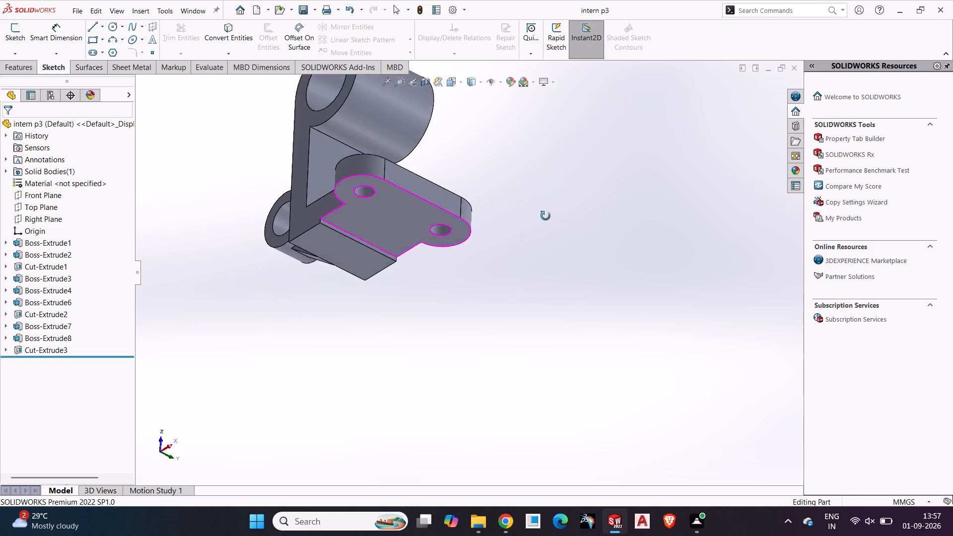
middle_click_drag(545, 216, 329, 245)
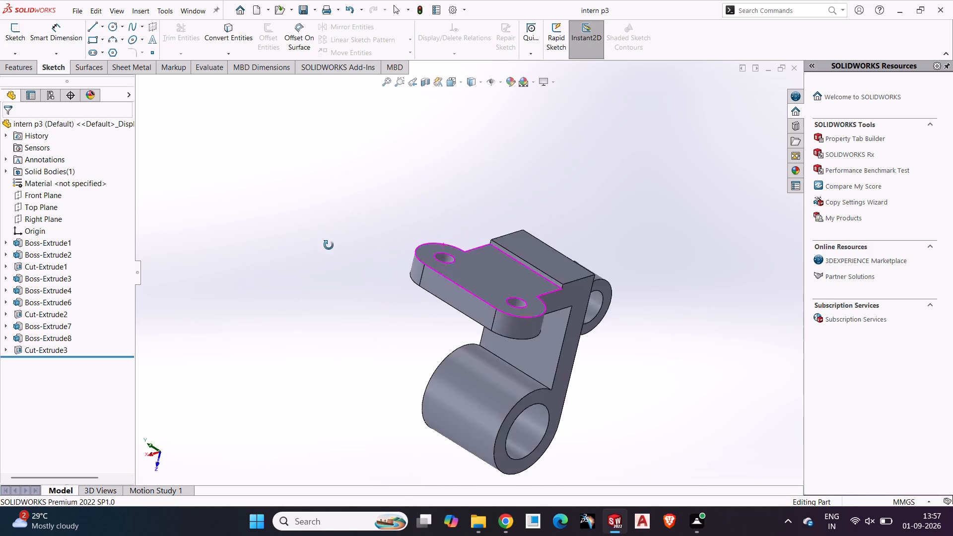
middle_click_drag(329, 245, 403, 297)
scroll(392, 265, "up", 1)
Examine the bracket all the way around, including the smaller boss, its lower rib and the base plate's underside step.
middle_click_drag(391, 237, 572, 205)
middle_click_drag(276, 212, 470, 215)
middle_click_drag(295, 242, 465, 247)
middle_click_drag(143, 260, 340, 244)
middle_click_drag(214, 260, 420, 264)
middle_click_drag(158, 276, 380, 262)
middle_click_drag(207, 291, 363, 282)
middle_click_drag(234, 284, 432, 274)
middle_click_drag(315, 290, 475, 286)
middle_click_drag(384, 301, 513, 294)
middle_click_drag(316, 302, 492, 289)
middle_click_drag(405, 299, 552, 299)
middle_click_drag(458, 308, 691, 326)
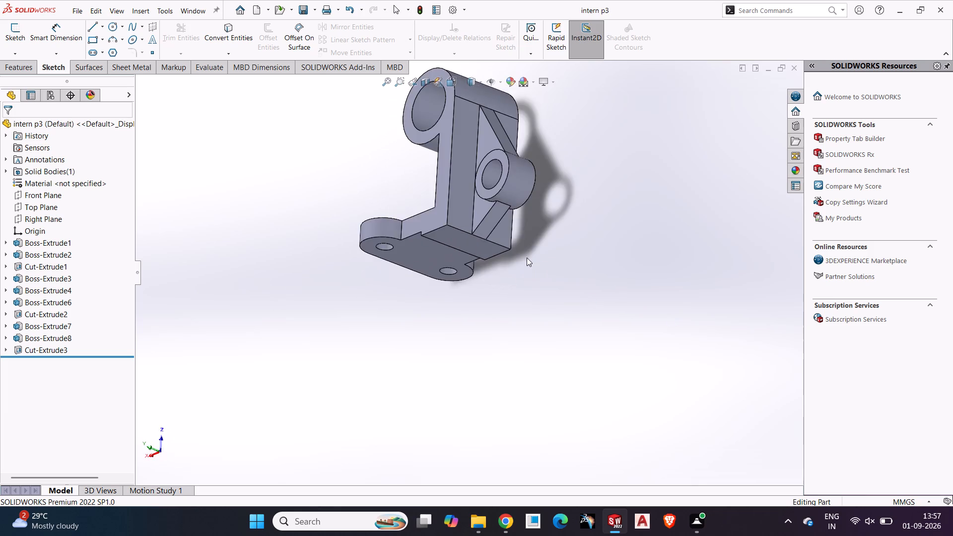
middle_click_drag(535, 260, 628, 304)
scroll(544, 211, "down", 4)
middle_click_drag(513, 230, 439, 237)
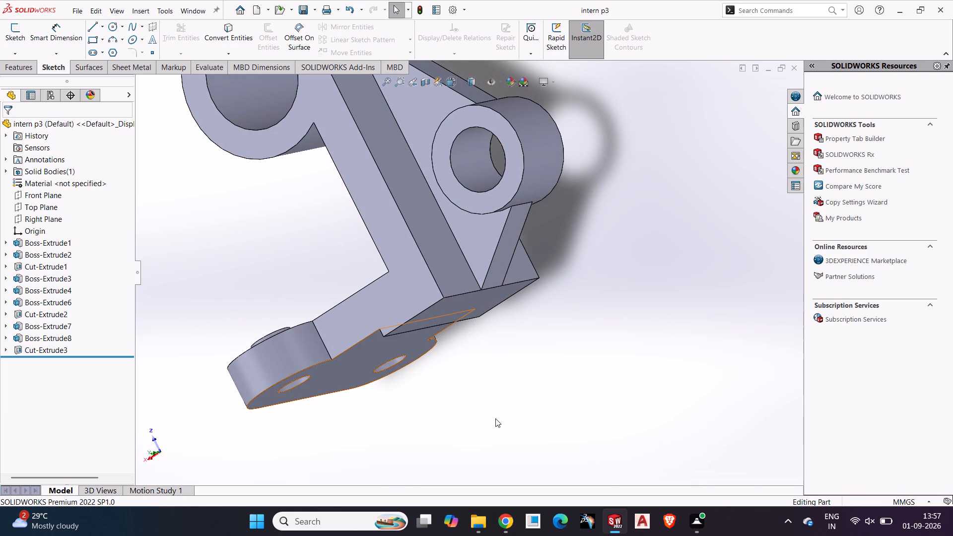
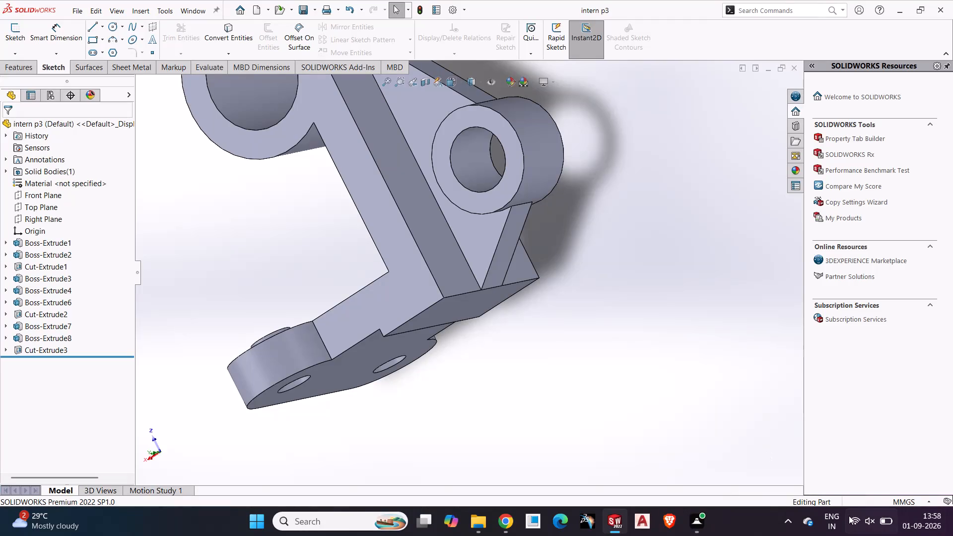
Examine the shaded bracket from all sides, including inverted, checking both ring bosses, the ribs and the base plate.
scroll(325, 233, "up", 1)
middle_click_drag(325, 233, 501, 239)
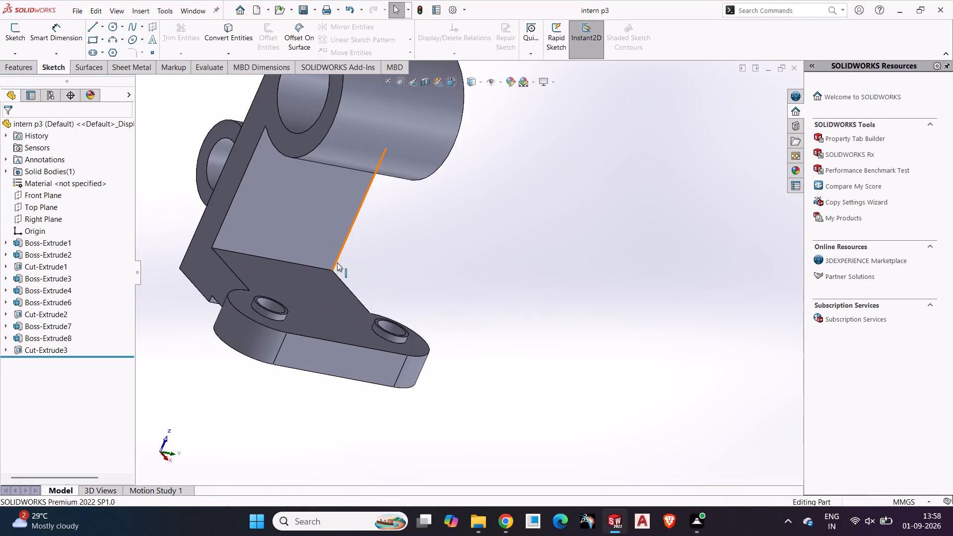
middle_click_drag(337, 263, 499, 251)
middle_click_drag(443, 268, 613, 261)
scroll(594, 259, "up", 2)
middle_click_drag(581, 264, 293, 364)
middle_click_drag(538, 261, 500, 270)
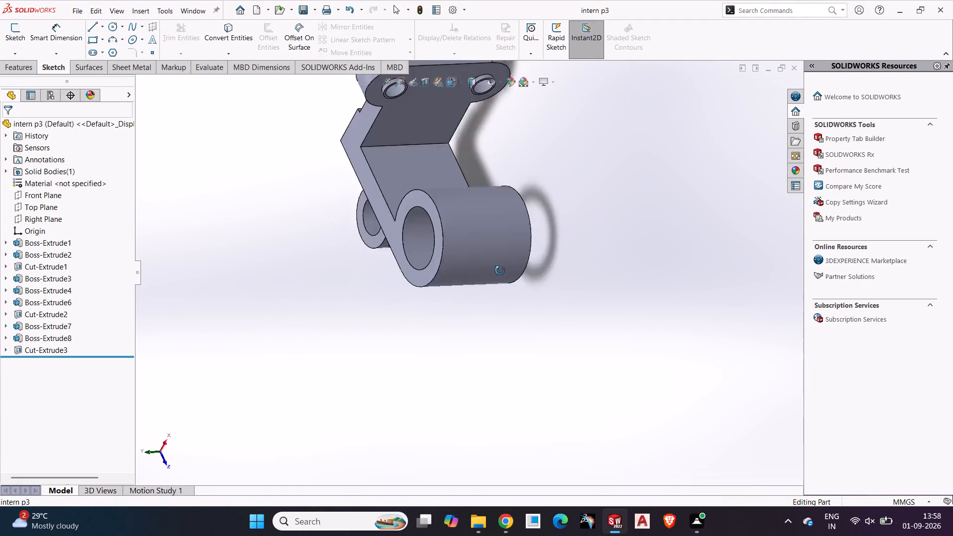
middle_click_drag(500, 270, 472, 280)
middle_click_drag(552, 190, 540, 349)
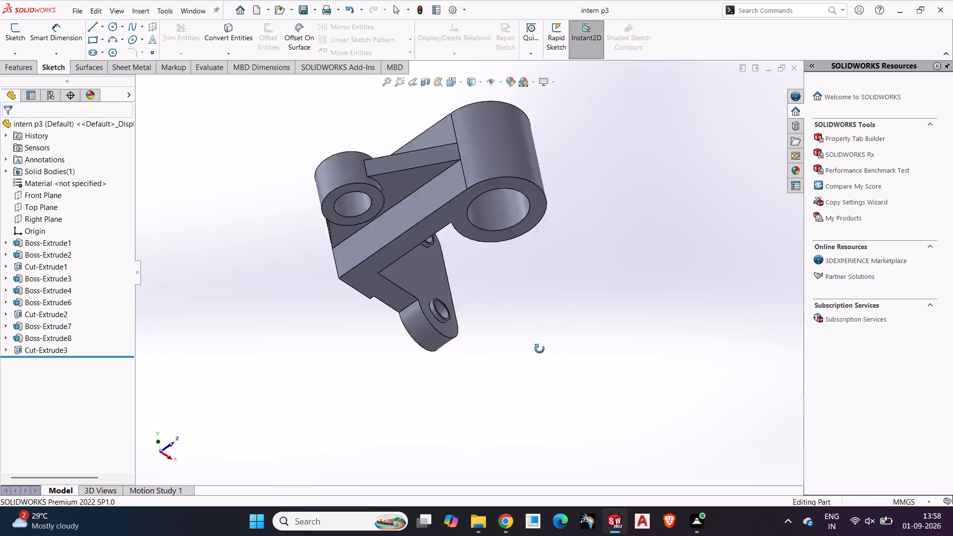
middle_click_drag(540, 349, 321, 268)
middle_click_drag(272, 285, 472, 386)
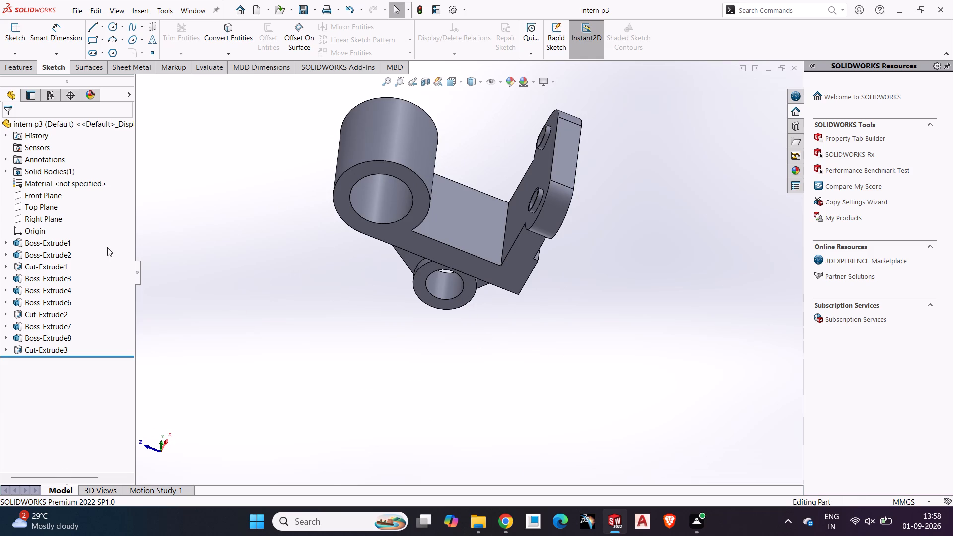
key("space")
key("space")
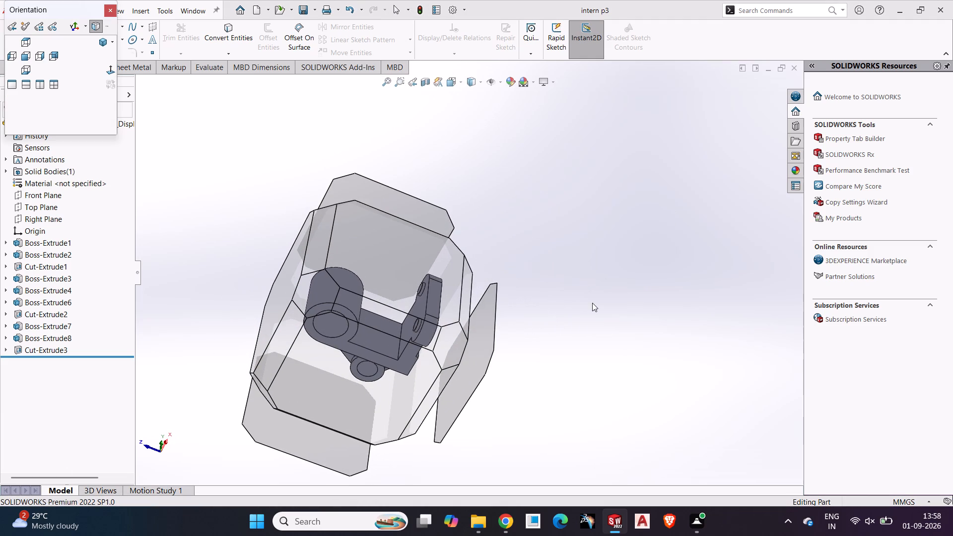
middle_click_drag(590, 287, 518, 274)
scroll(541, 282, "up", 1)
left_click(558, 330)
middle_click_drag(515, 299, 597, 263)
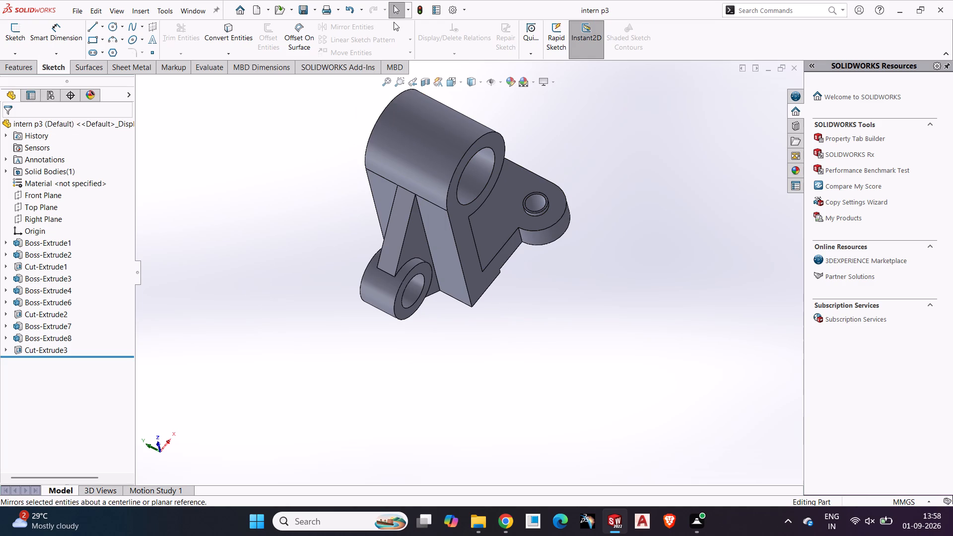
Preview section views of the bracket on the Front, Top and Right planes, and close the section tool without applying one.
left_click(427, 82)
middle_click_drag(345, 225, 444, 287)
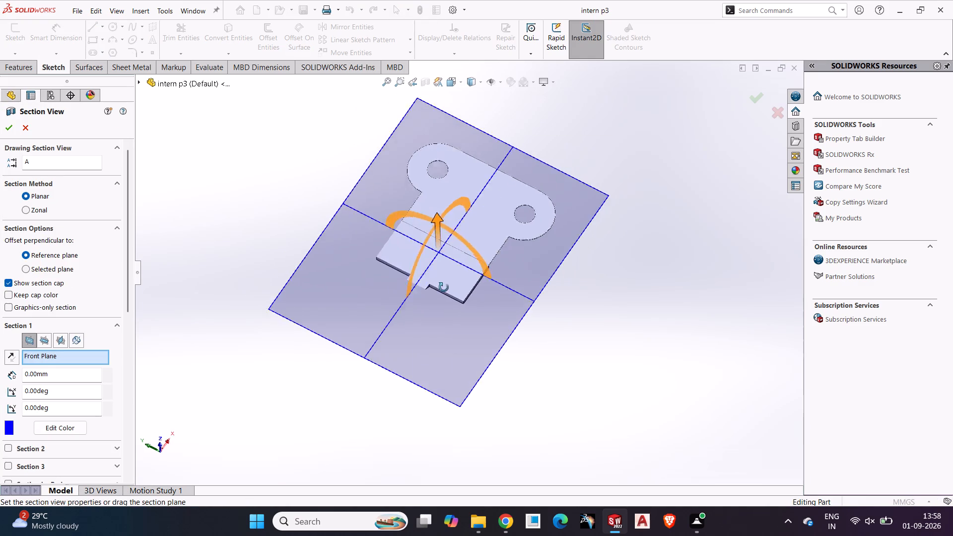
middle_click_drag(444, 287, 447, 313)
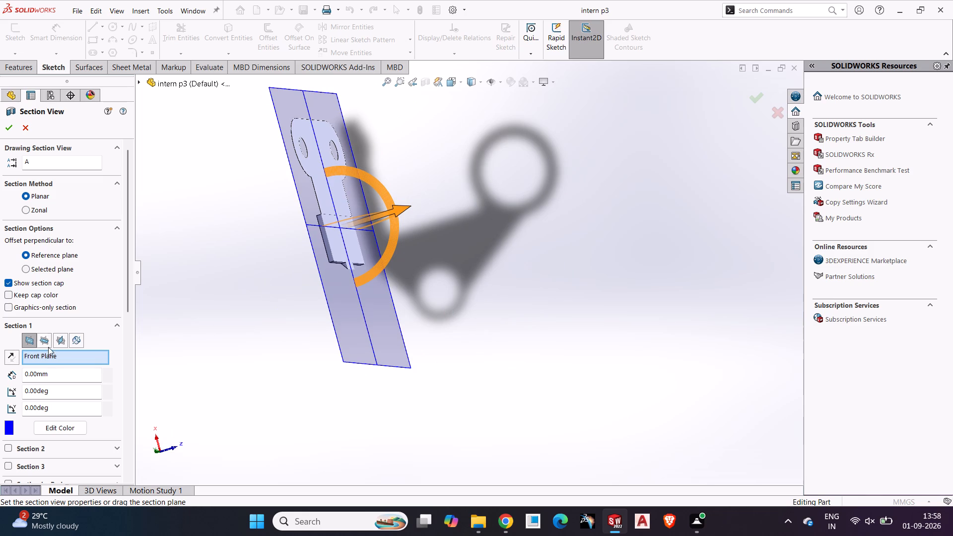
left_click(44, 343)
middle_click_drag(323, 297, 421, 403)
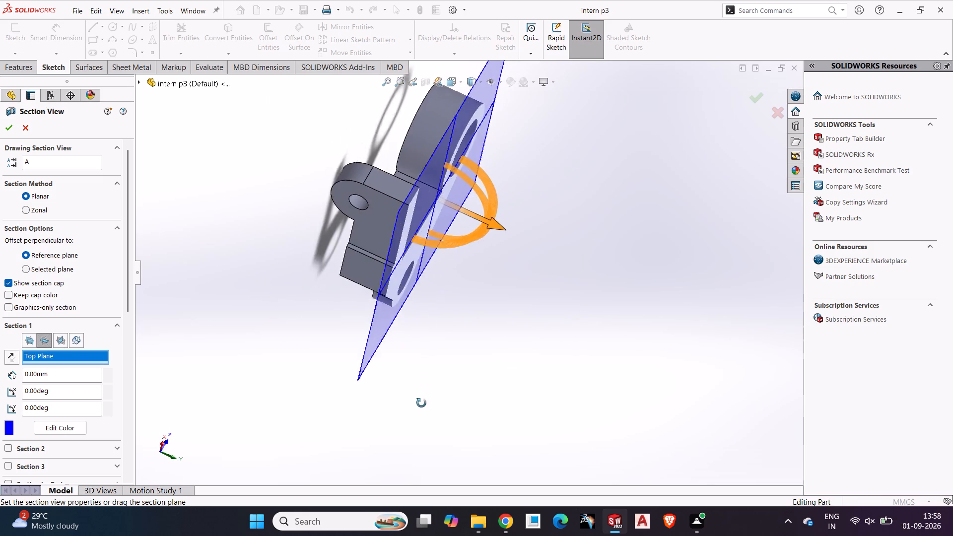
middle_click_drag(421, 403, 385, 381)
left_click(57, 348)
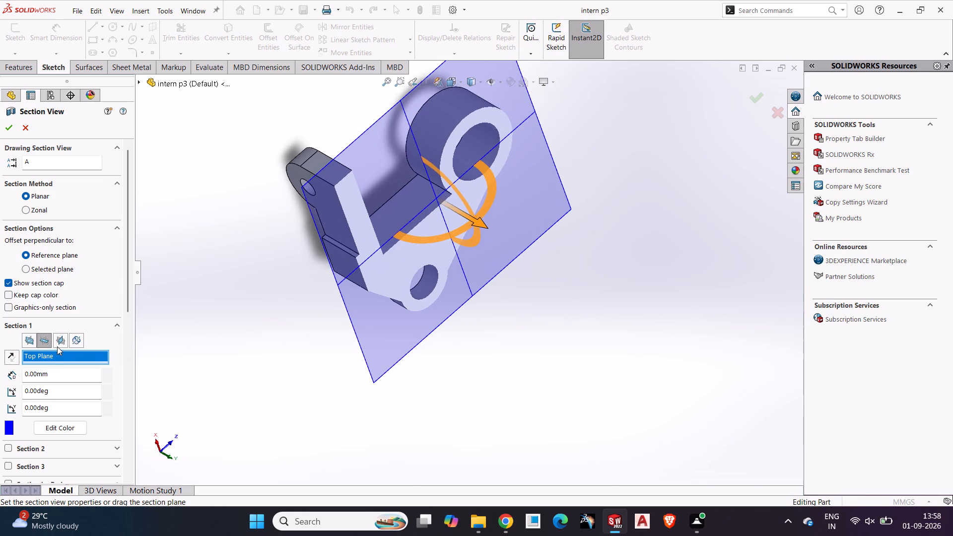
left_click(57, 345)
middle_click_drag(176, 330, 296, 432)
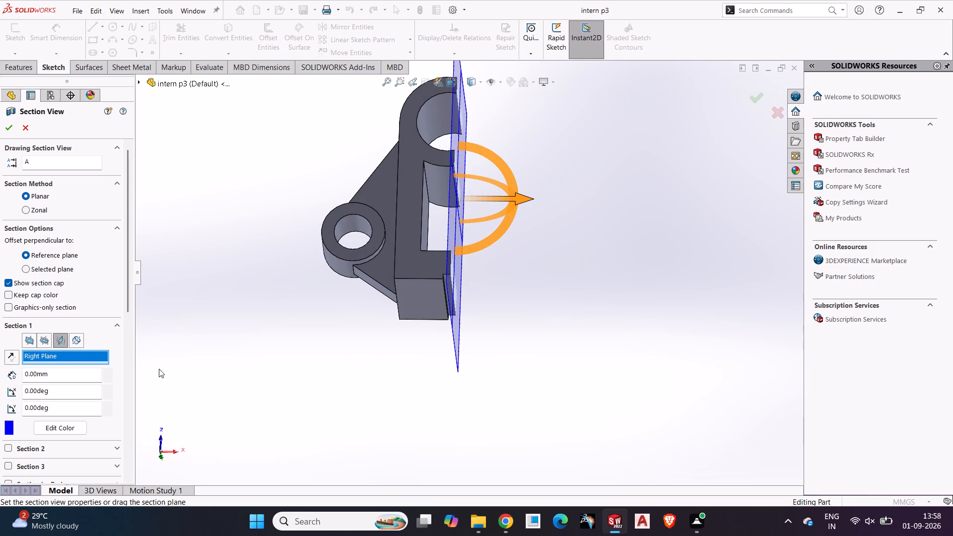
left_click(75, 341)
middle_click_drag(201, 324, 232, 376)
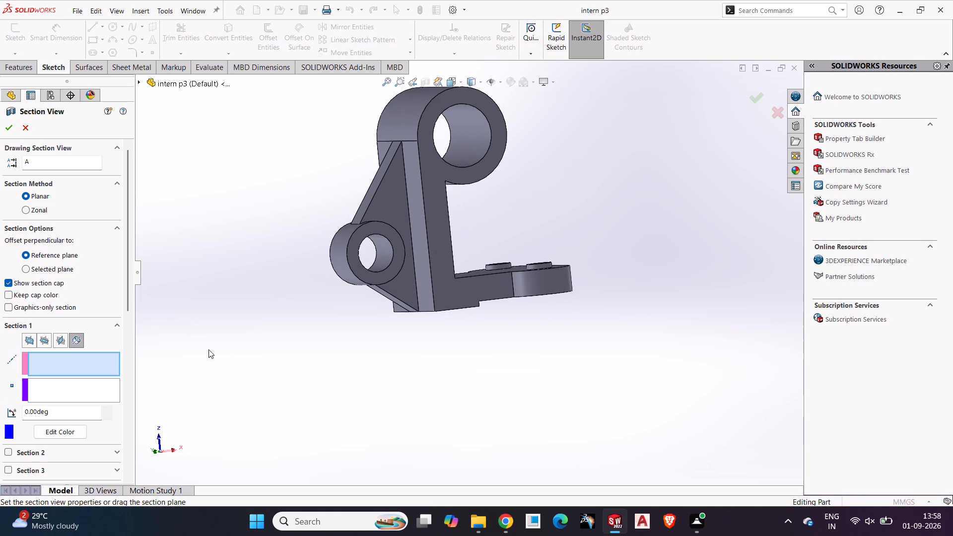
left_click(208, 349)
left_click(22, 127)
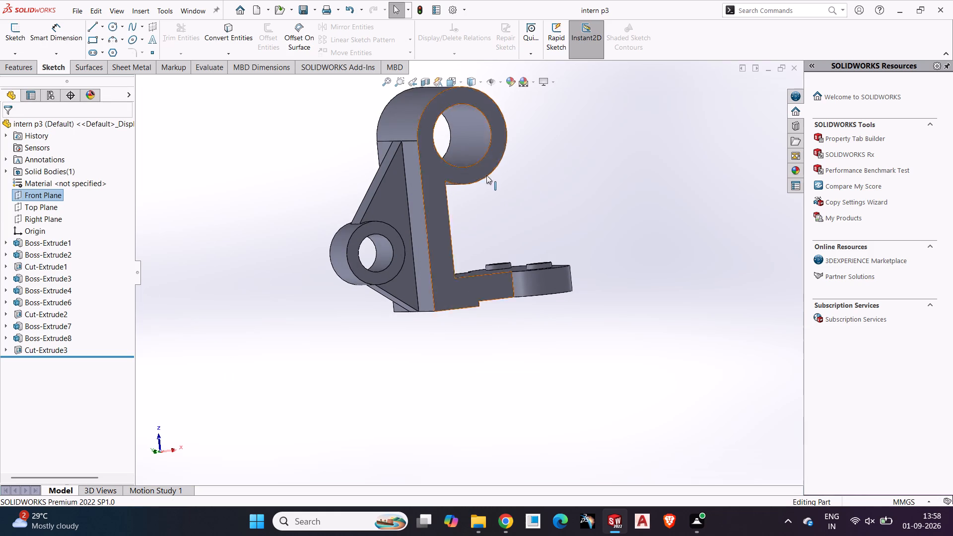
Display the bracket with hidden lines visible and check its front, back, left, right, top and bottom views.
scroll(488, 176, "up", 2)
left_click(480, 84)
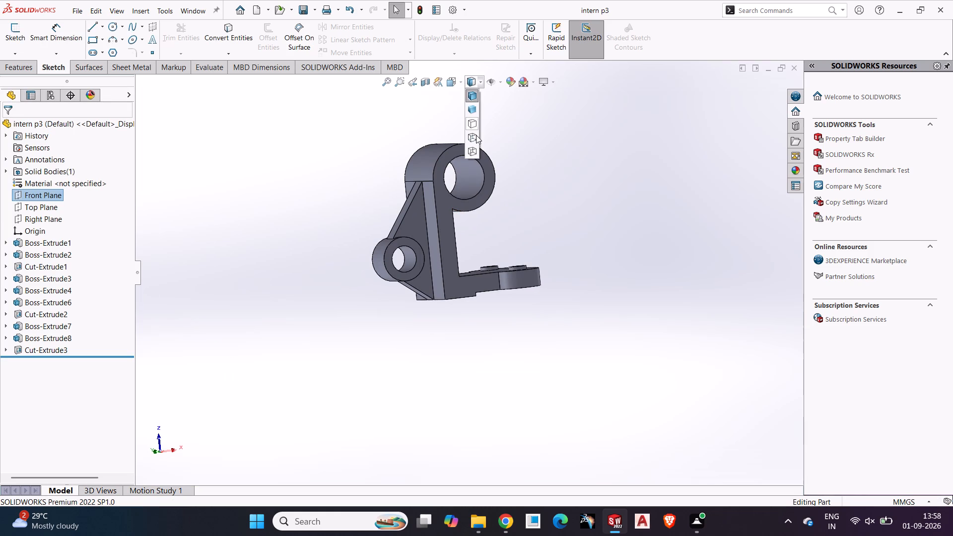
left_click(476, 135)
middle_click_drag(346, 263, 509, 276)
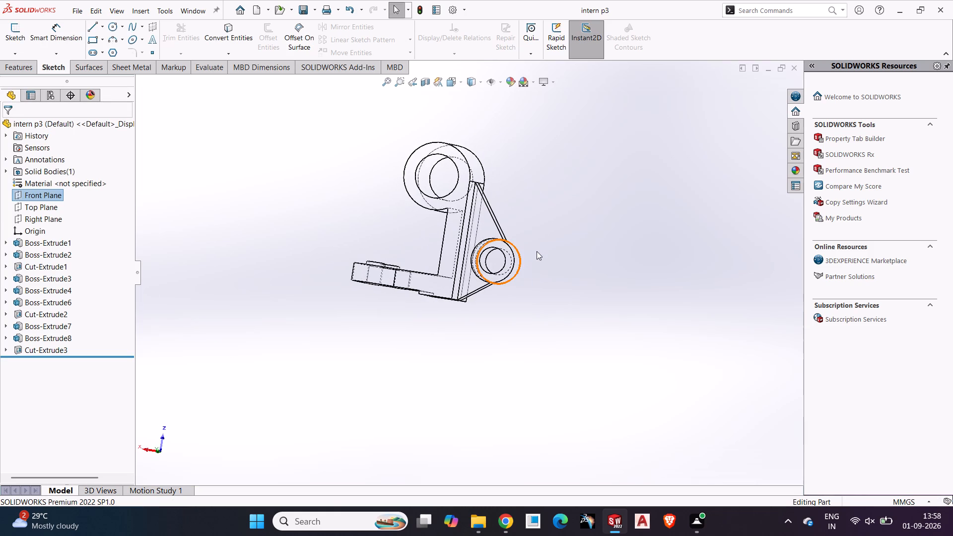
key("ctrl+1")
key("ctrl+2")
key("ctrl+3")
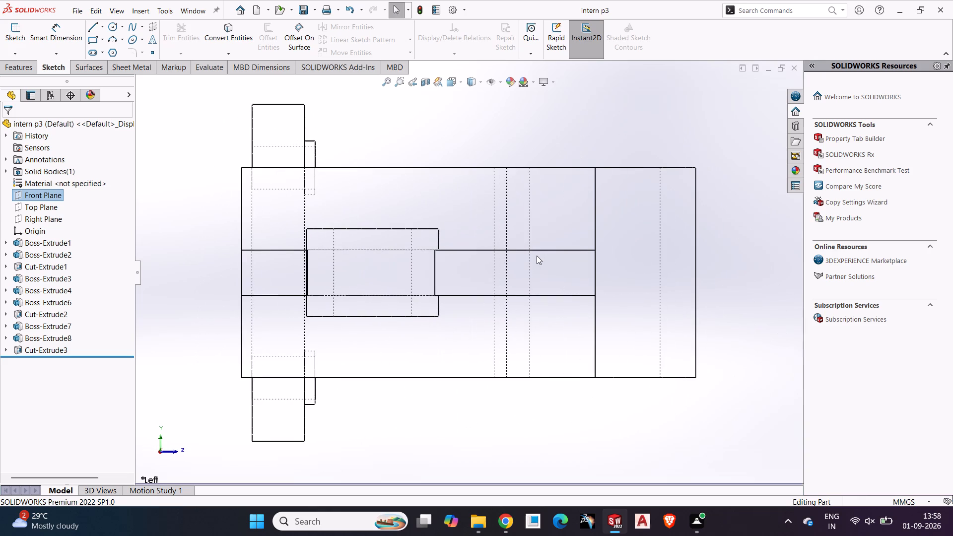
key("ctrl+4")
key("ctrl+5")
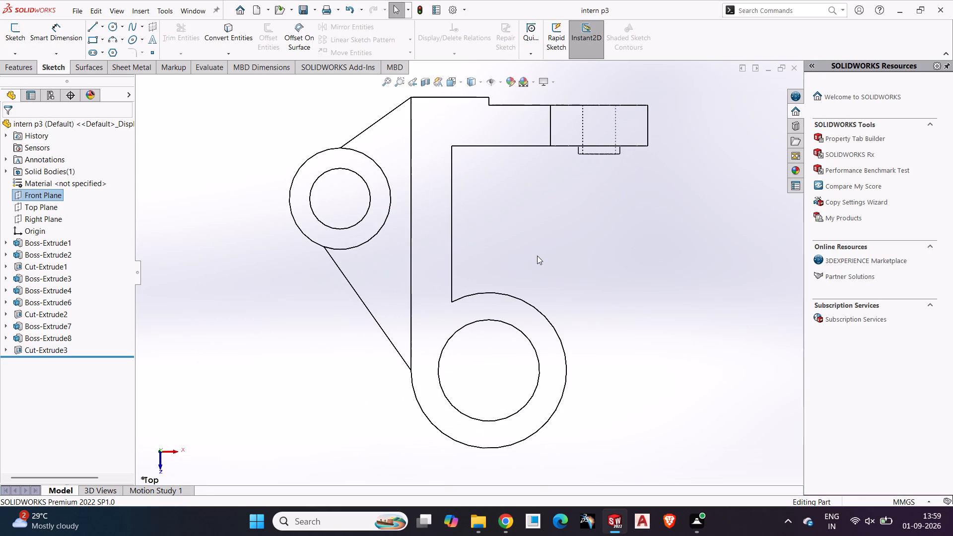
key("ctrl+6")
Examine the hidden edges of the ring boss bore, the ribs and the base plate holes in angled views.
middle_click_drag(537, 256, 622, 277)
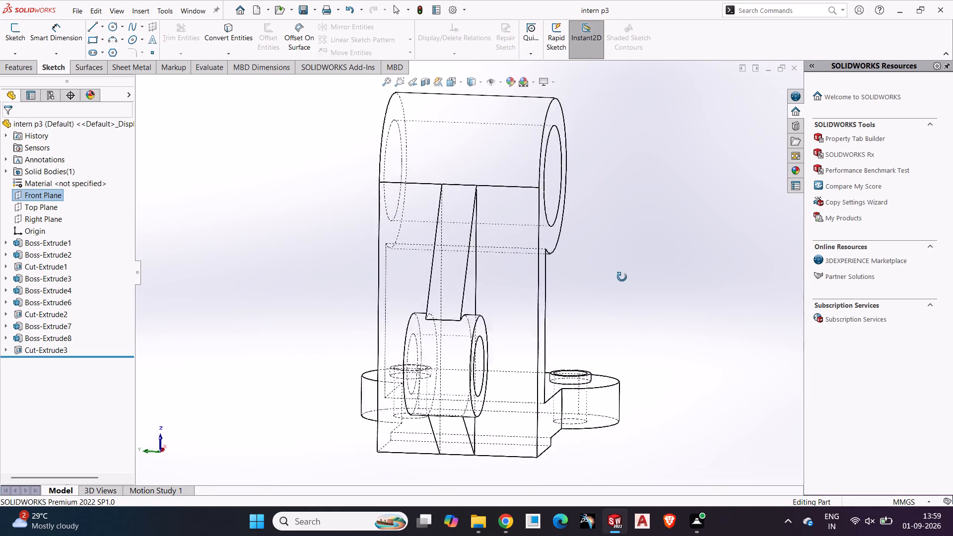
middle_click_drag(622, 277, 788, 325)
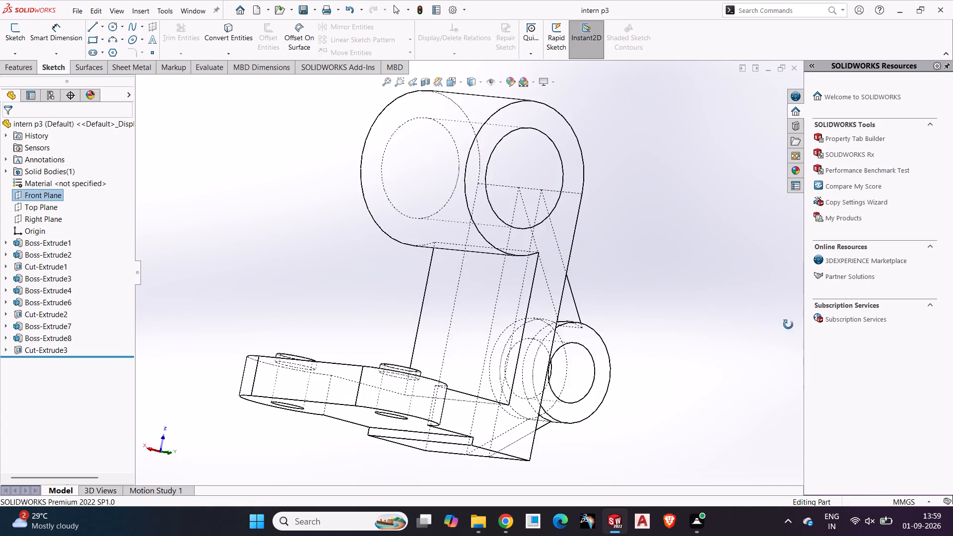
middle_click_drag(788, 325, 787, 322)
middle_click_drag(691, 287, 737, 348)
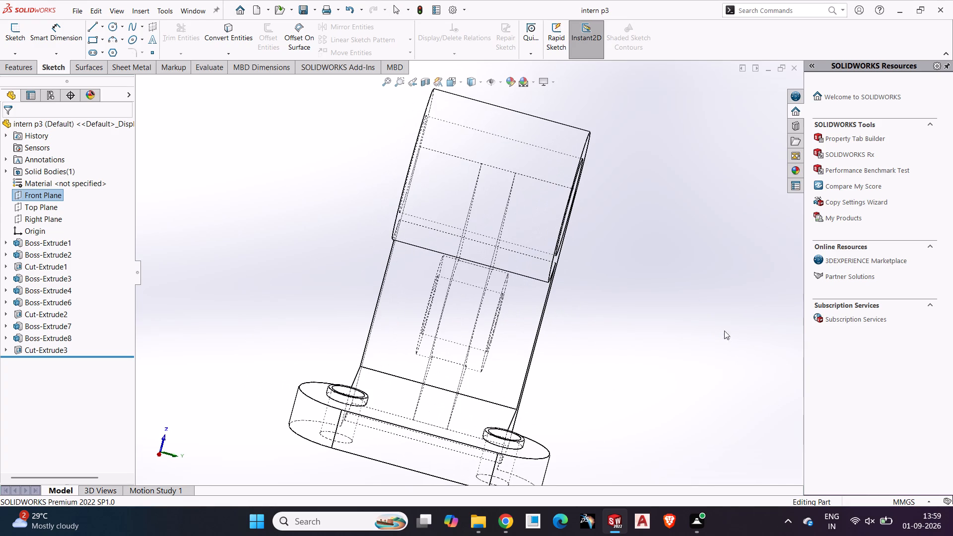
middle_click_drag(713, 318, 674, 319)
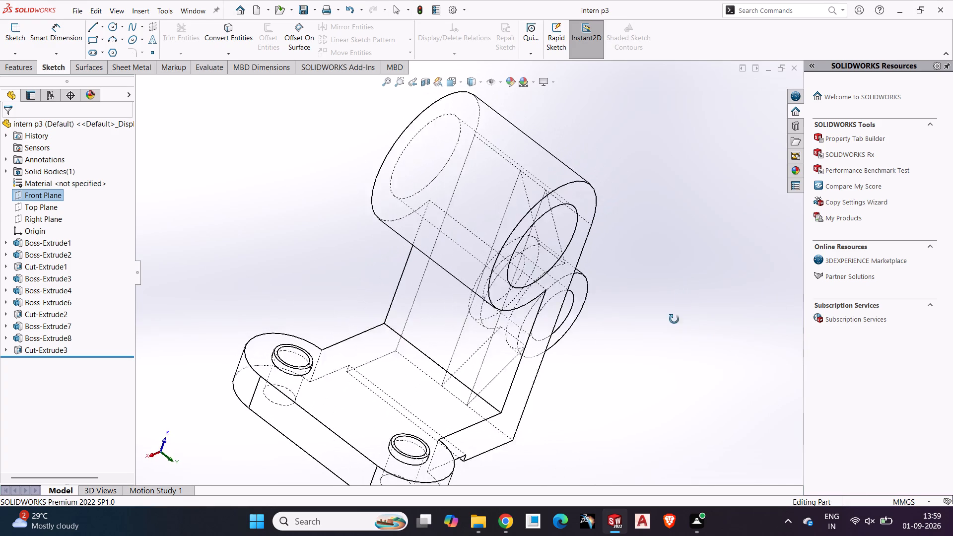
middle_click_drag(674, 319, 672, 314)
scroll(666, 311, "down", 1)
scroll(642, 308, "up", 1)
middle_click_drag(642, 308, 684, 329)
middle_click_drag(588, 308, 561, 327)
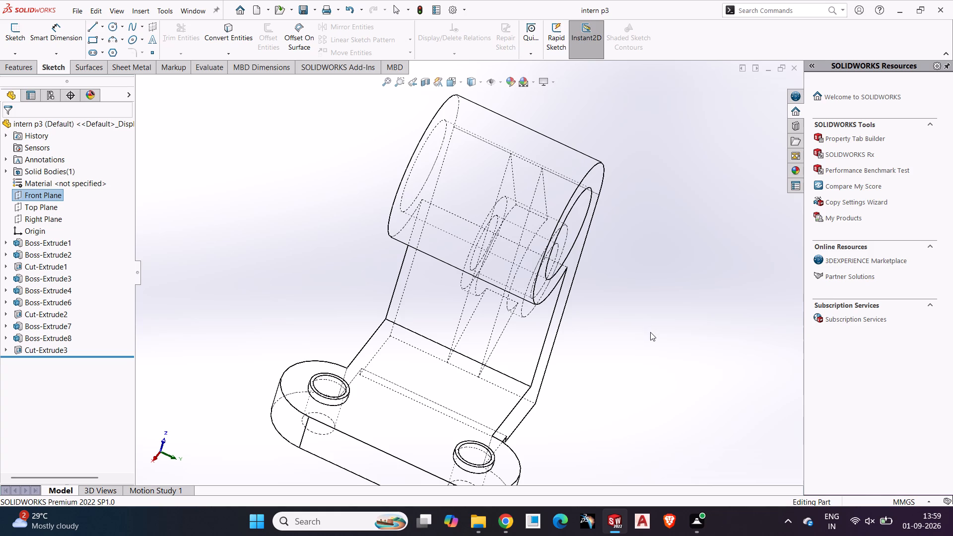
middle_click_drag(655, 330, 638, 297)
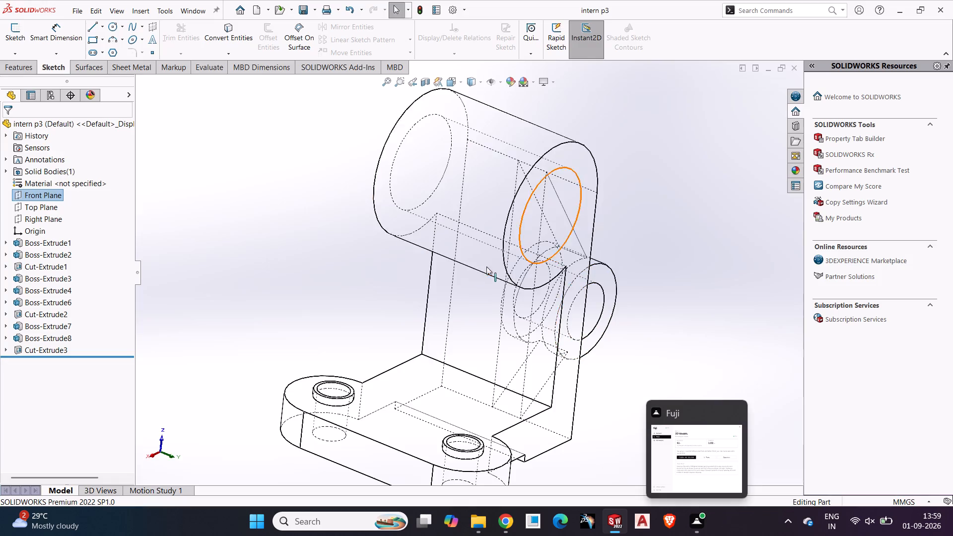
middle_click_drag(456, 273, 542, 321)
middle_click_drag(427, 319, 575, 359)
middle_click_drag(409, 331, 646, 304)
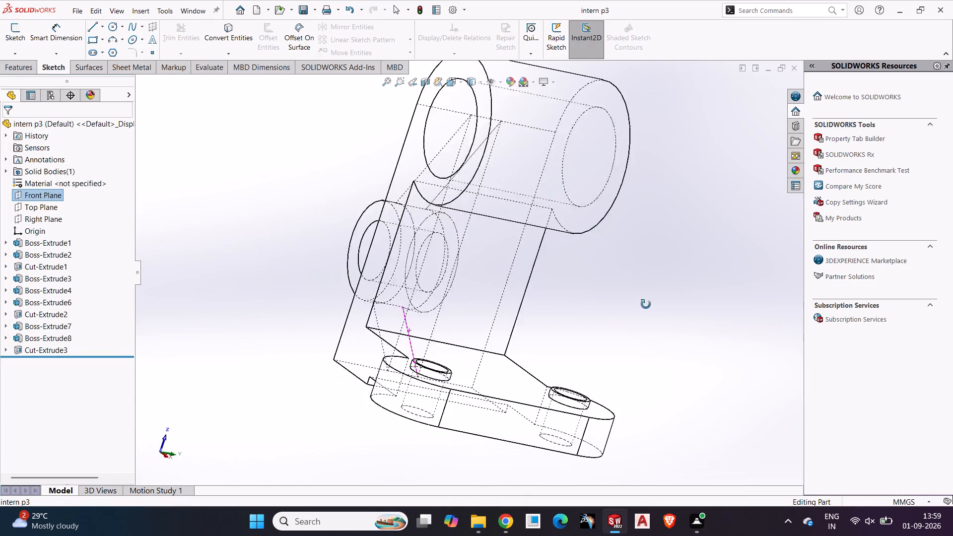
middle_click_drag(646, 304, 539, 283)
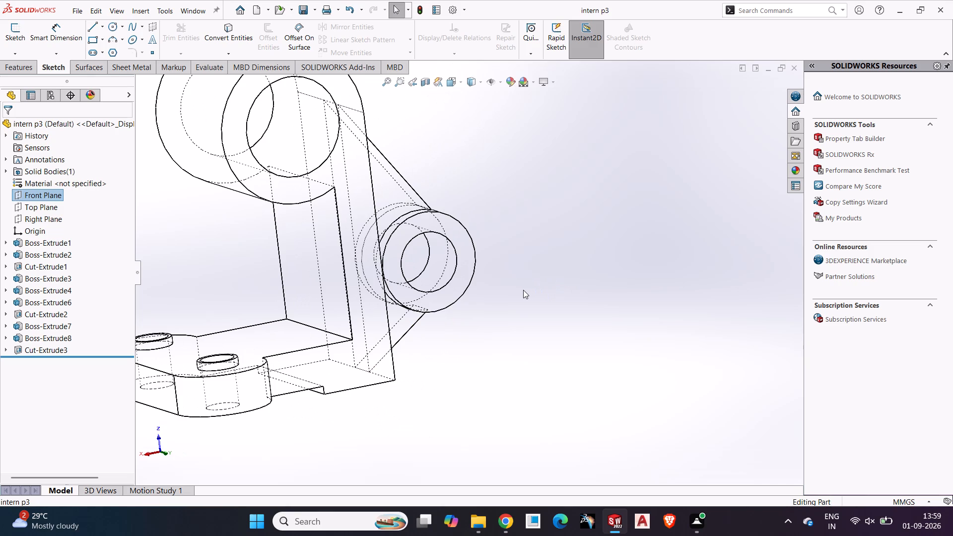
Examine the hidden-line bracket all the way around, including the smaller boss, its ribs and the base plate's underside step.
middle_click_drag(523, 290, 579, 270)
scroll(548, 269, "up", 2)
middle_click_drag(548, 269, 649, 278)
middle_click_drag(649, 278, 673, 293)
middle_click_drag(536, 287, 564, 287)
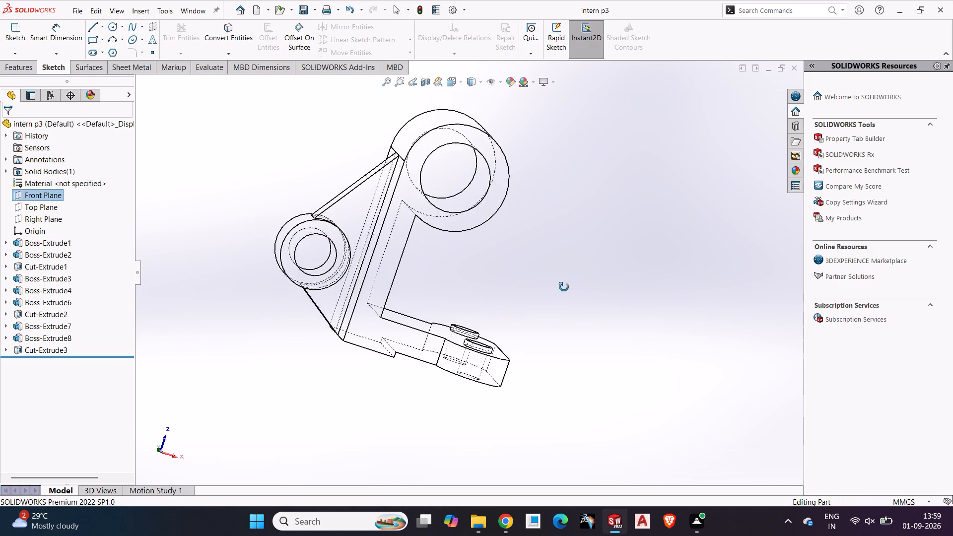
middle_click_drag(564, 287, 620, 287)
middle_click_drag(587, 287, 666, 321)
middle_click_drag(670, 305, 735, 311)
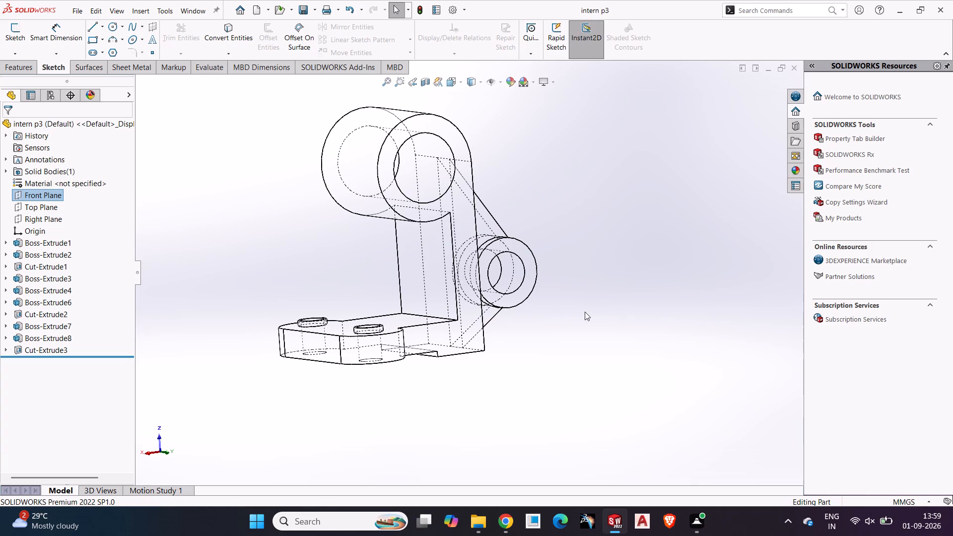
middle_click_drag(585, 312, 511, 417)
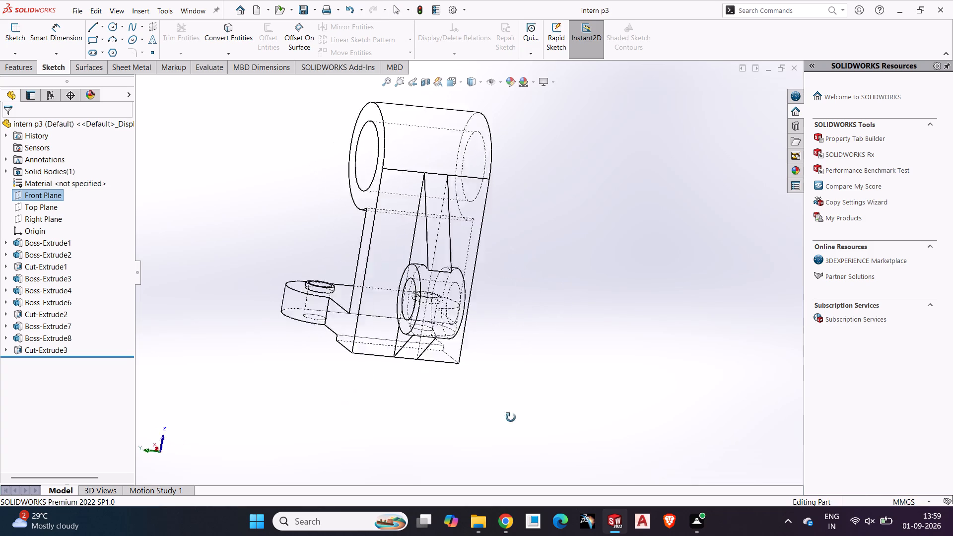
middle_click_drag(511, 417, 639, 388)
middle_click_drag(533, 371, 622, 400)
middle_click_drag(466, 400, 631, 386)
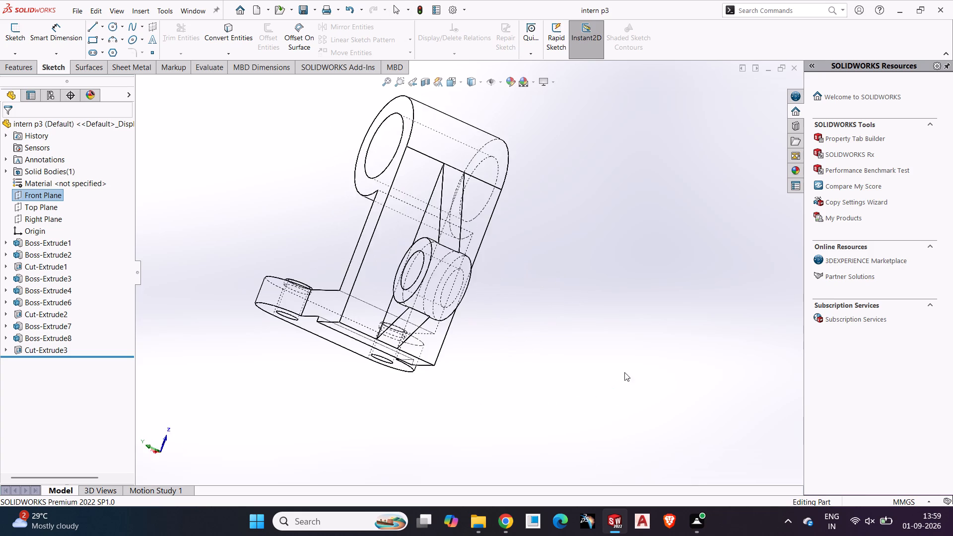
middle_click_drag(456, 387, 551, 382)
middle_click_drag(452, 393, 557, 396)
middle_click_drag(505, 392, 624, 394)
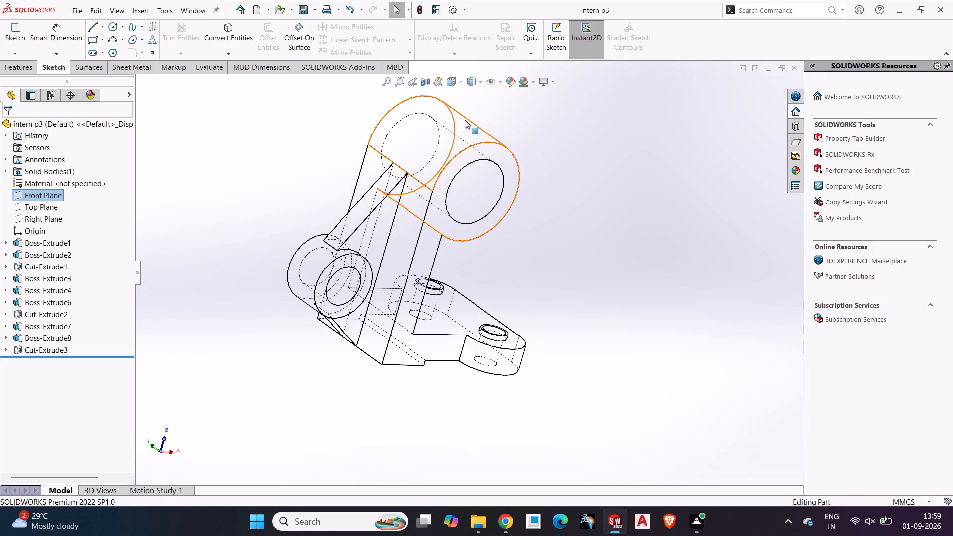
Return the bracket to the Shaded With Edges display and examine it all the way around.
left_click(480, 81)
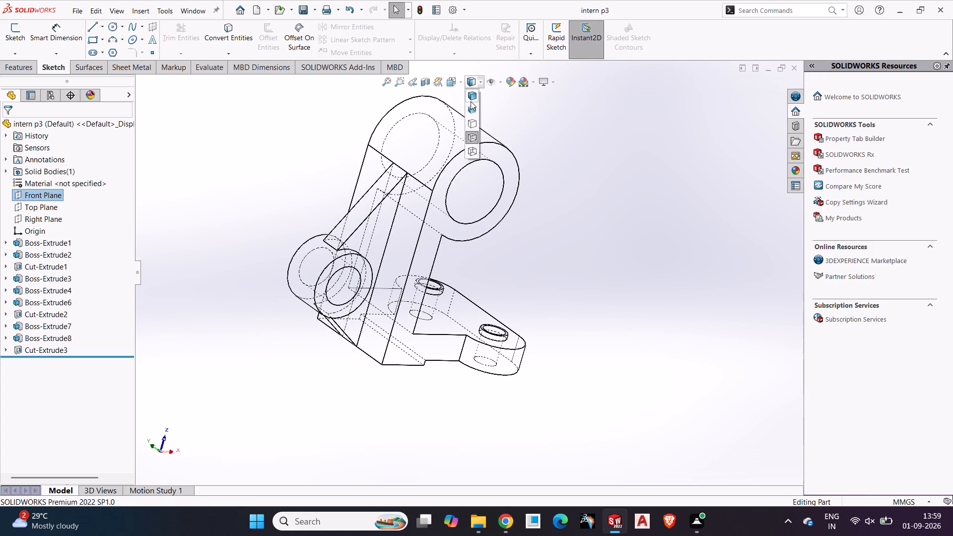
left_click(471, 101)
middle_click_drag(243, 293, 455, 403)
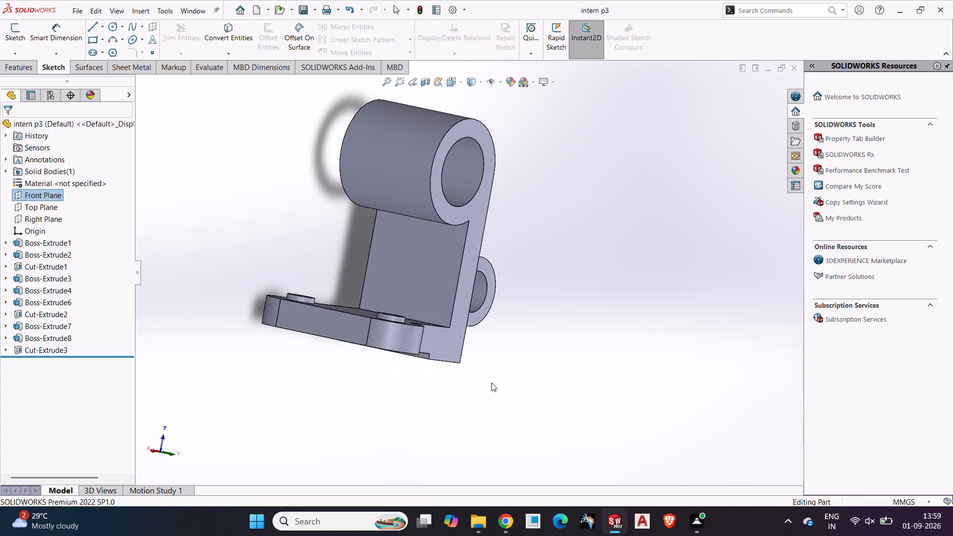
middle_click_drag(491, 383, 273, 413)
middle_click_drag(400, 378, 148, 449)
middle_click_drag(399, 395, 196, 429)
middle_click_drag(462, 394, 248, 418)
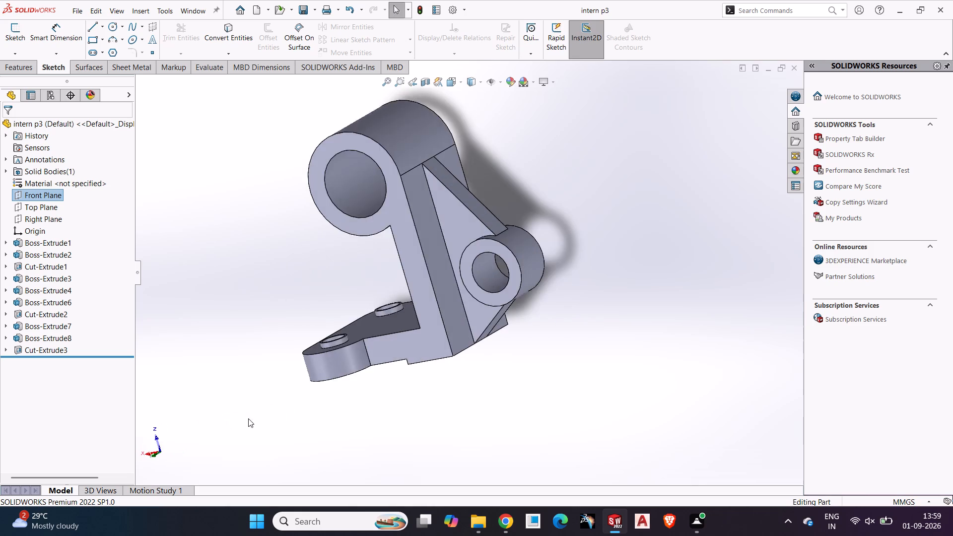
middle_click_drag(248, 418, 231, 421)
middle_click_drag(256, 422, 138, 440)
middle_click_drag(216, 417, 0, 444)
middle_click_drag(167, 418, 0, 451)
middle_click_drag(41, 437, 0, 461)
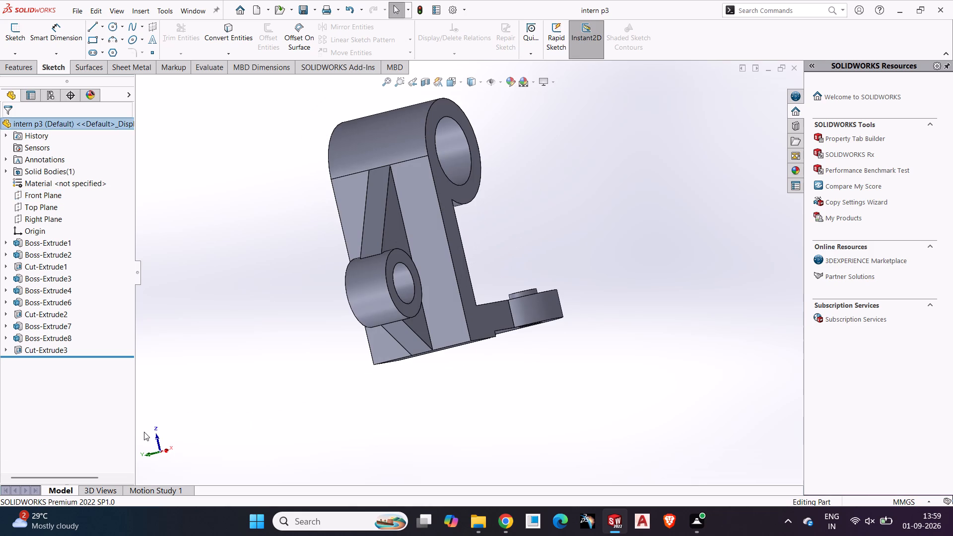
middle_click_drag(501, 371, 204, 418)
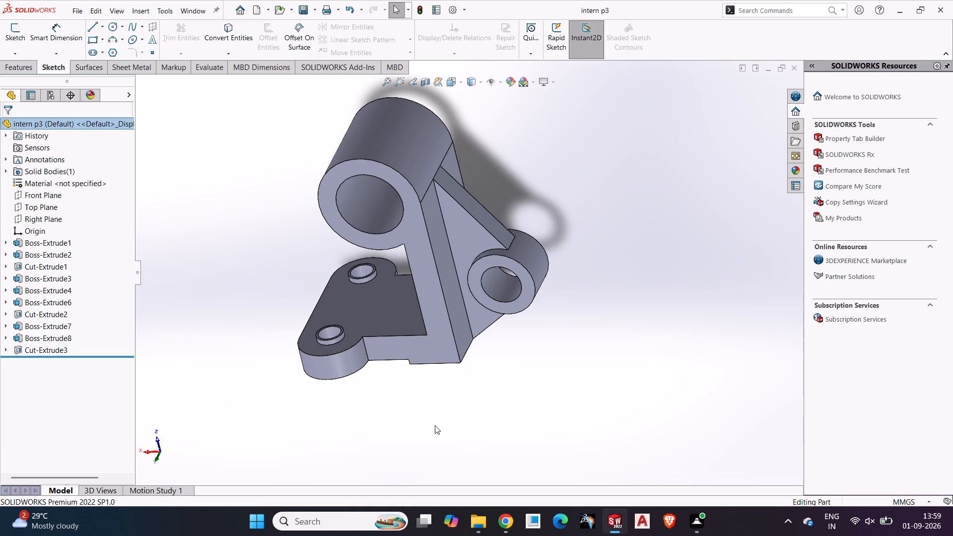
Examine the shaded bracket from all sides, including the ring boss, smaller boss, ribs, base plate holes and the plate's underside.
middle_click_drag(394, 426, 462, 416)
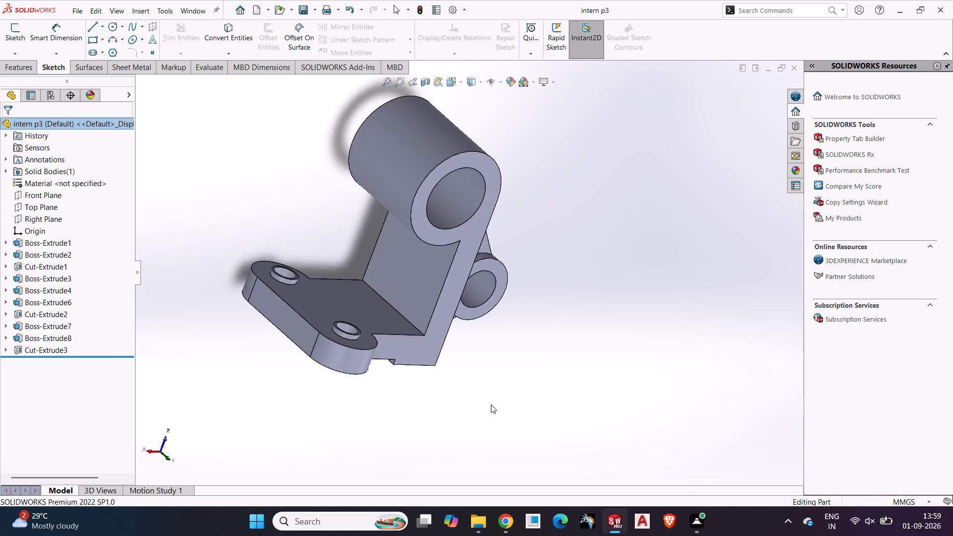
middle_click_drag(284, 429, 532, 443)
middle_click_drag(402, 446, 534, 439)
middle_click_drag(483, 410, 593, 398)
middle_click(651, 391)
middle_click_drag(291, 414, 507, 386)
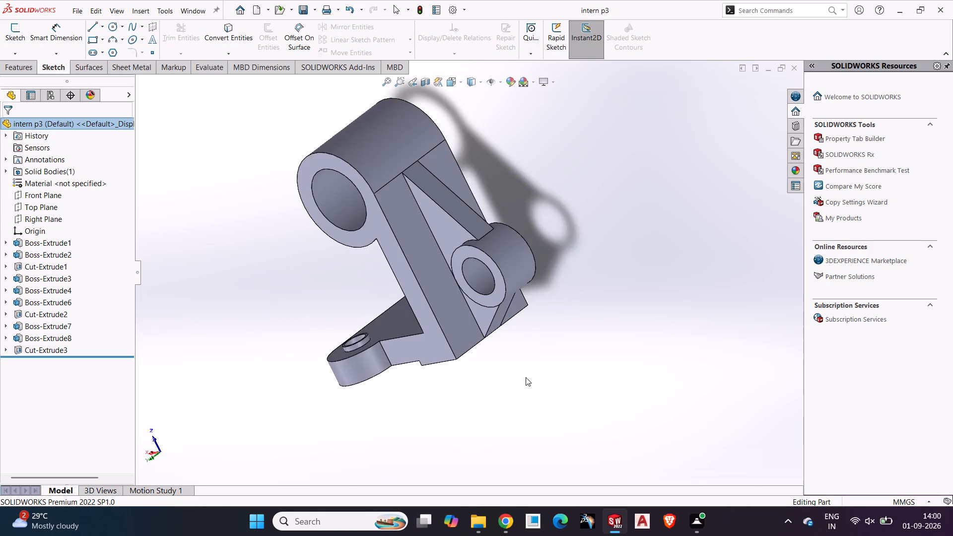
middle_click_drag(359, 377, 571, 354)
middle_click_drag(534, 358, 789, 339)
middle_click_drag(653, 339, 770, 328)
middle_click_drag(476, 333, 751, 313)
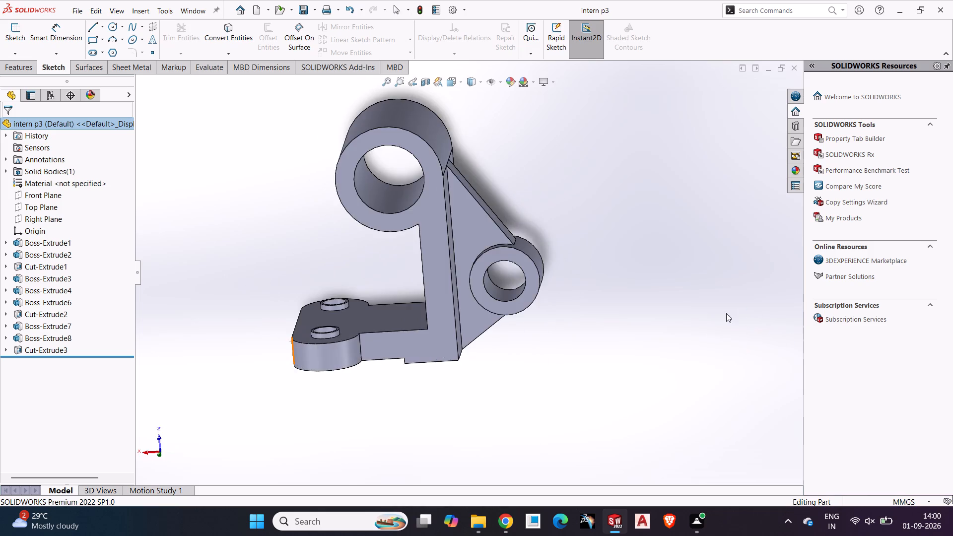
middle_click_drag(726, 313, 952, 276)
middle_click_drag(842, 283, 952, 261)
middle_click_drag(390, 354, 580, 352)
middle_click_drag(328, 348, 487, 358)
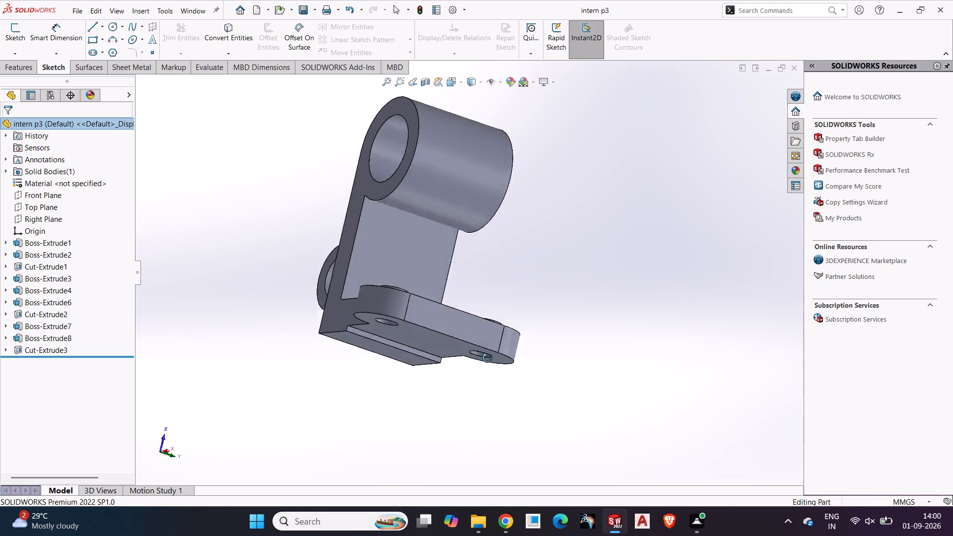
middle_click_drag(487, 358, 402, 176)
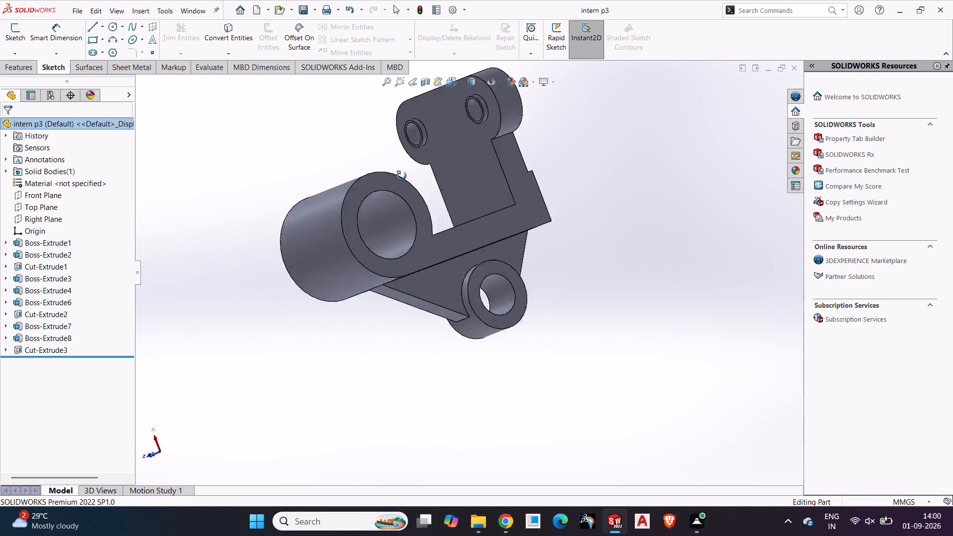
middle_click_drag(402, 176, 550, 149)
middle_click_drag(387, 282, 281, 338)
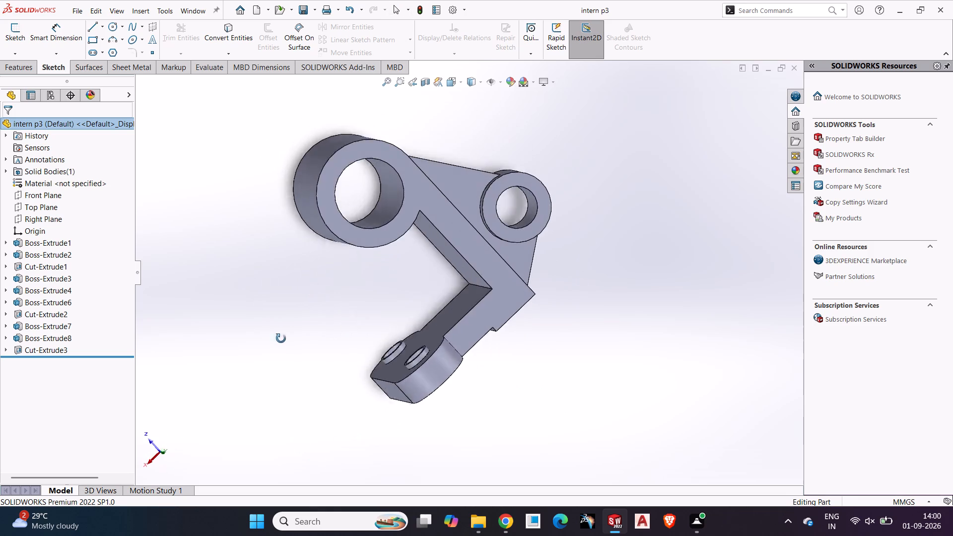
middle_click_drag(281, 338, 354, 315)
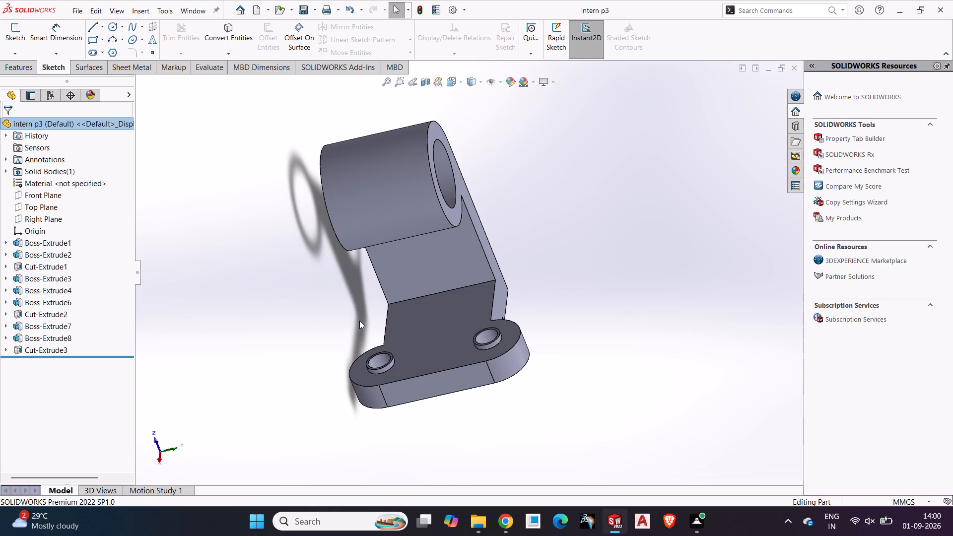
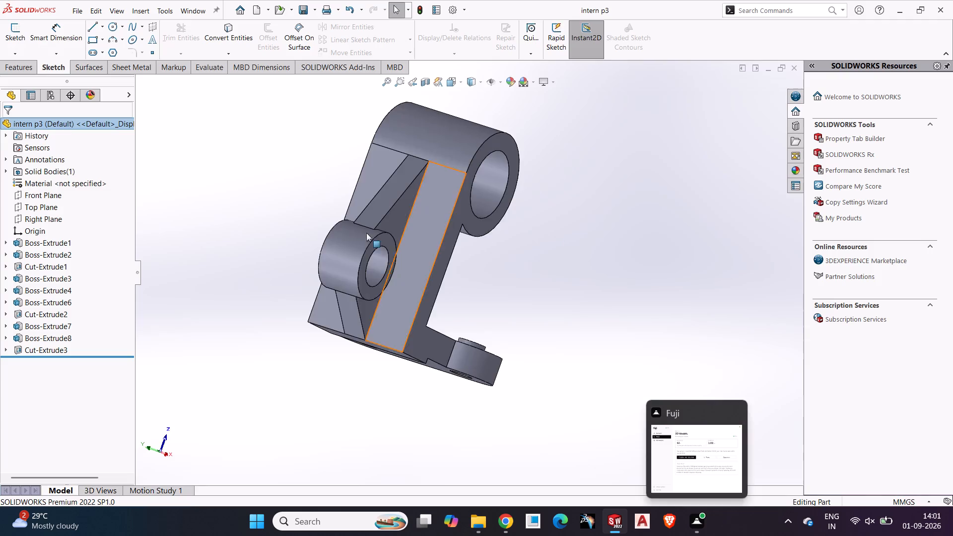
Examine the bracket's smaller boss, its ribs and the stepped underside of the base plate up close.
middle_click_drag(366, 233, 492, 233)
scroll(456, 257, "down", 3)
middle_click_drag(490, 252, 285, 292)
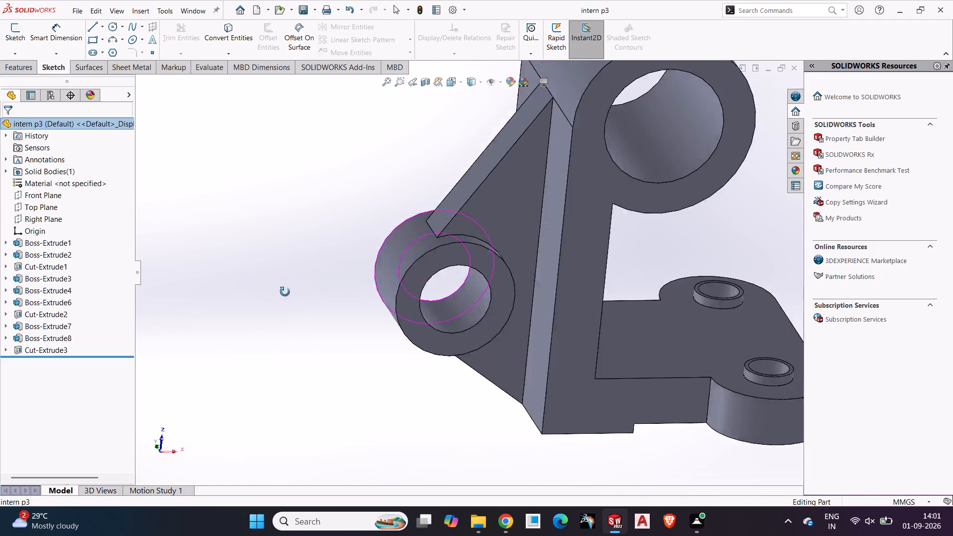
middle_click_drag(285, 292, 566, 248)
scroll(540, 295, "up", 1)
middle_click_drag(538, 295, 600, 312)
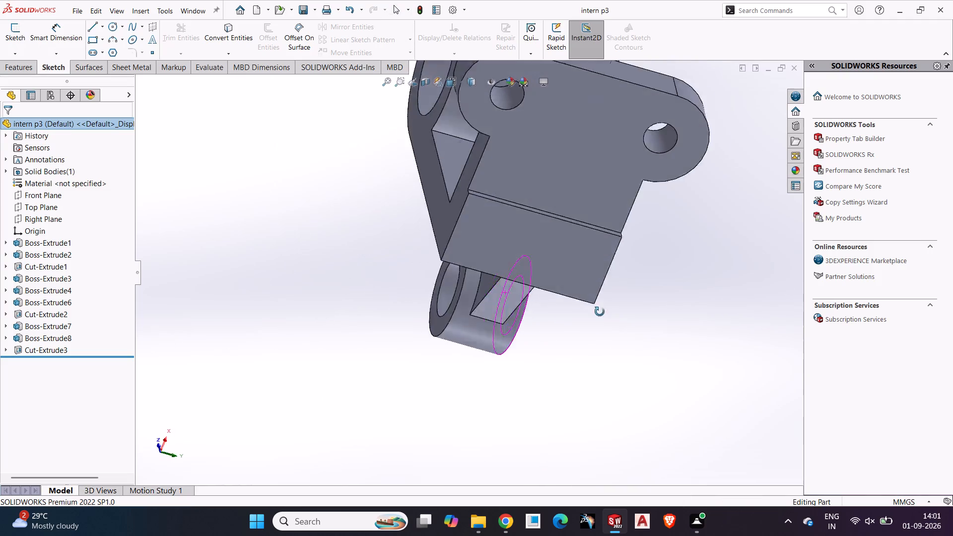
middle_click_drag(600, 312, 654, 408)
scroll(543, 344, "up", 2)
middle_click_drag(462, 319, 690, 339)
middle_click(685, 351)
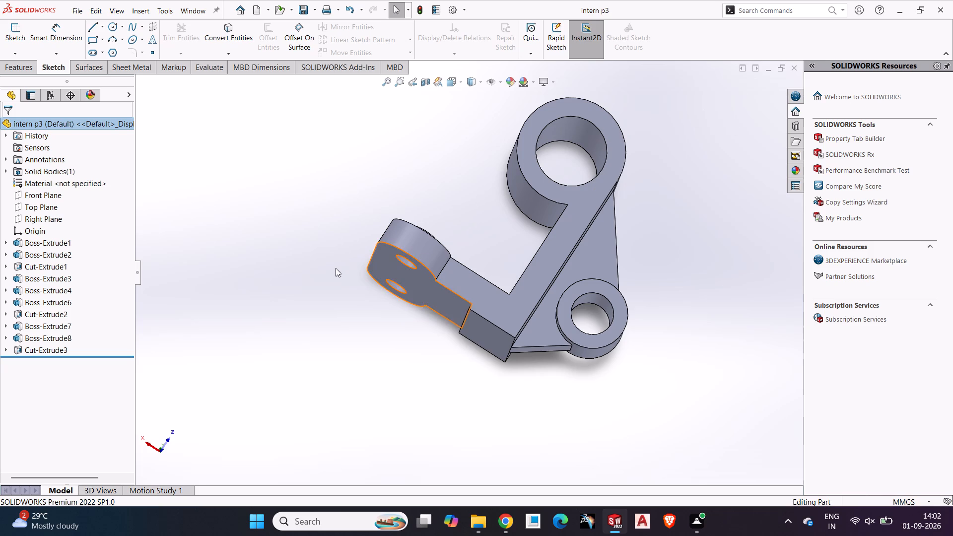
Examine the shaded bracket all the way around, covering the ring boss, upright plate, base plate hole collars and rear ribs.
middle_click_drag(347, 288, 477, 368)
middle_click_drag(605, 332, 522, 408)
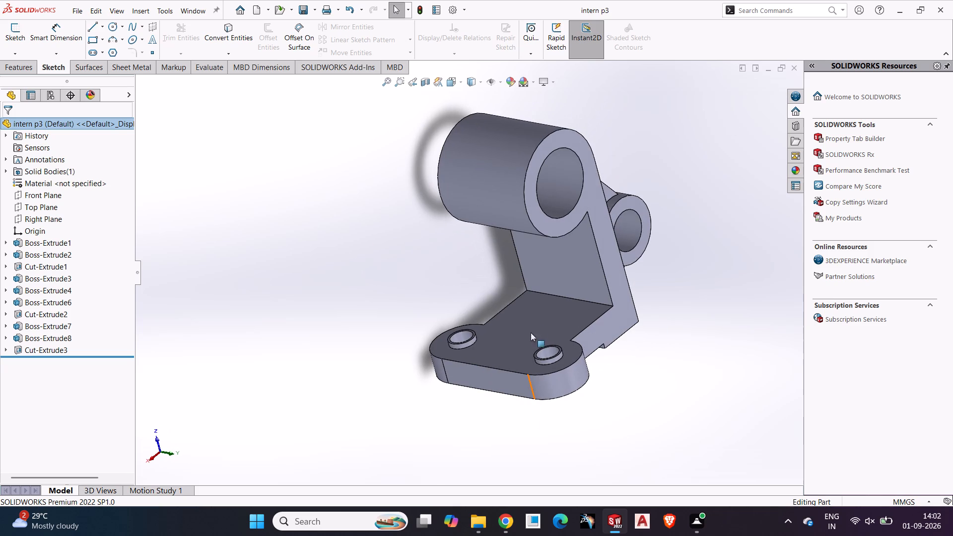
scroll(625, 268, "down", 1)
middle_click_drag(621, 268, 636, 224)
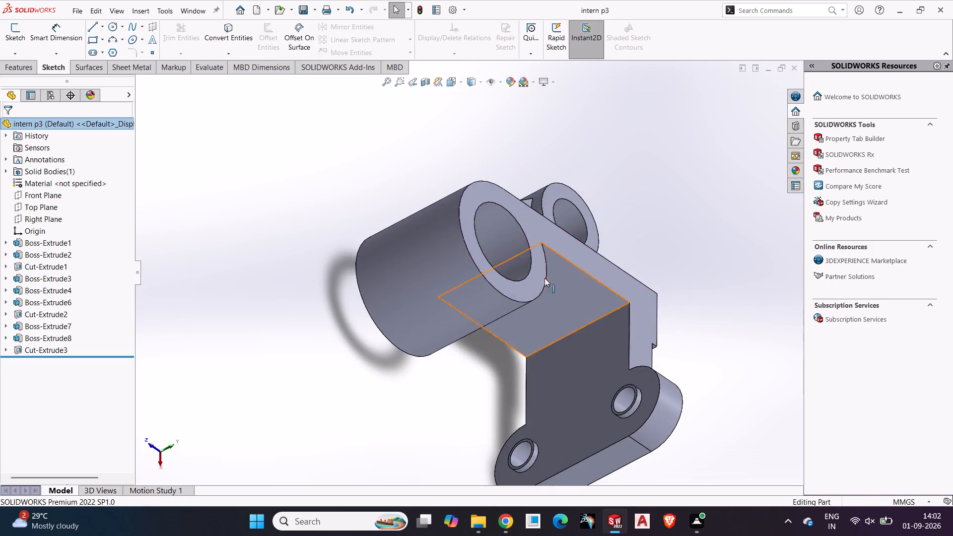
scroll(543, 276, "up", 2)
middle_click_drag(548, 261, 629, 151)
middle_click_drag(437, 345, 707, 243)
middle_click_drag(373, 329, 613, 271)
middle_click_drag(460, 278, 609, 221)
middle_click_drag(406, 275, 533, 232)
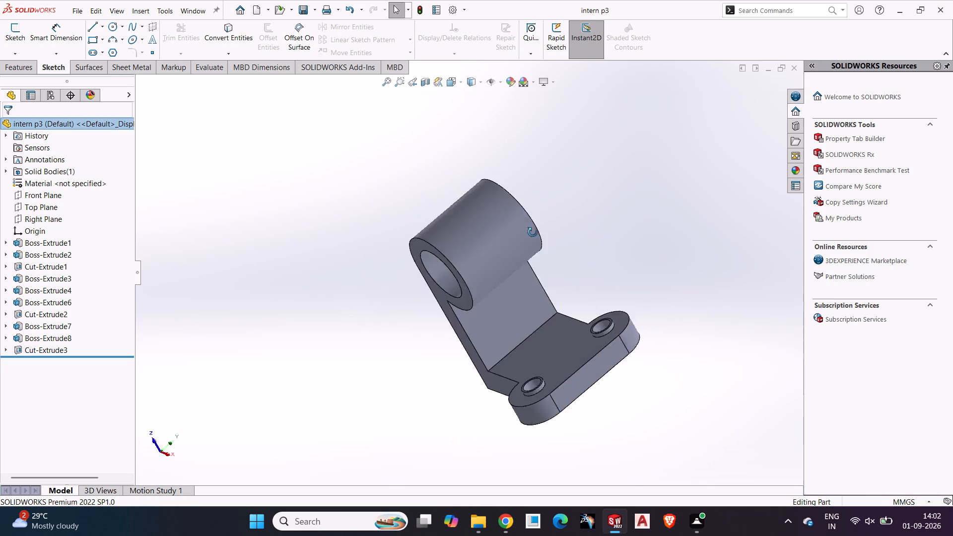
middle_click_drag(533, 232, 536, 232)
middle_click_drag(398, 273, 589, 217)
middle_click_drag(395, 277, 529, 236)
middle_click_drag(388, 262, 517, 230)
middle_click_drag(343, 270, 481, 236)
middle_click_drag(354, 266, 430, 246)
middle_click_drag(312, 259, 446, 238)
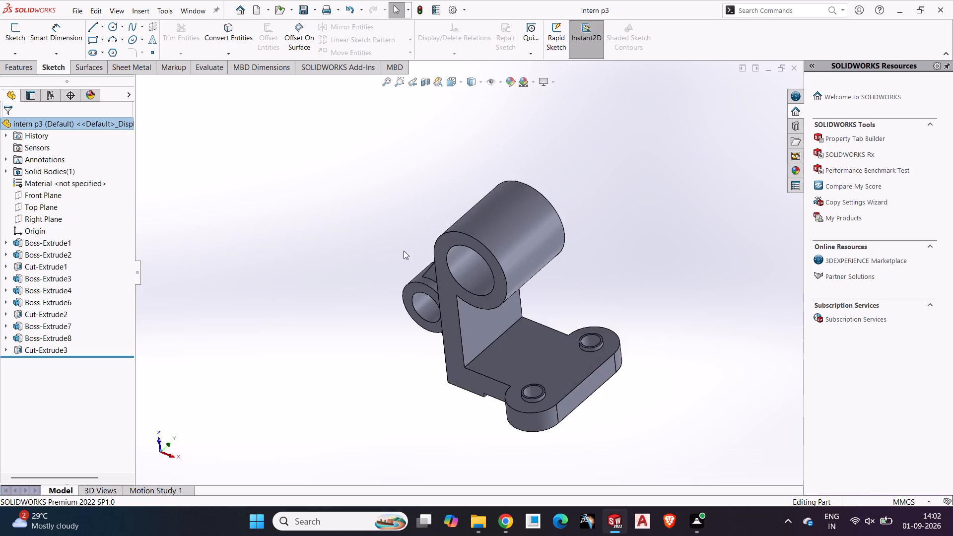
middle_click_drag(323, 266, 494, 243)
middle_click_drag(310, 283, 508, 263)
middle_click_drag(340, 279, 501, 257)
middle_click_drag(328, 264, 496, 233)
middle_click_drag(329, 245, 427, 241)
middle_click_drag(306, 254, 470, 227)
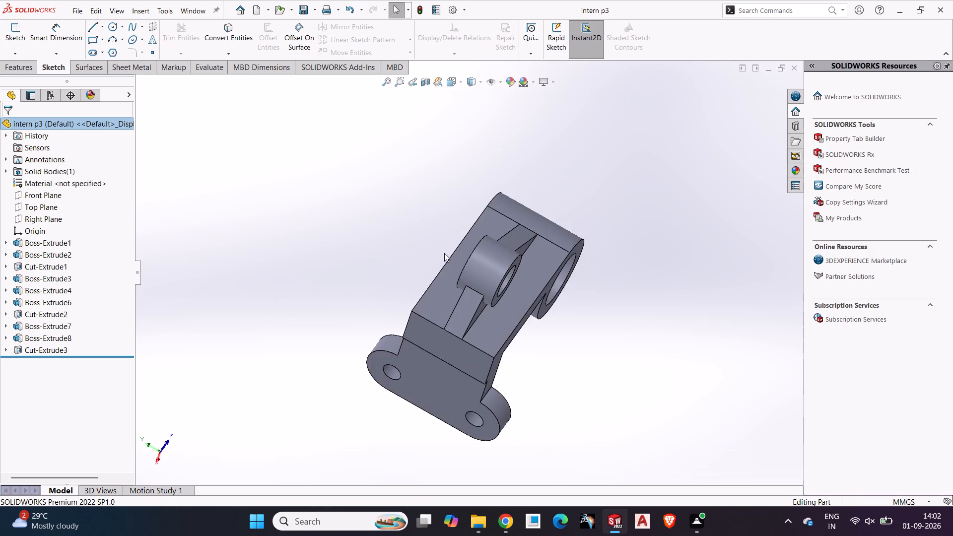
scroll(443, 279, "down", 3)
middle_click_drag(438, 279, 576, 245)
scroll(576, 245, "up", 2)
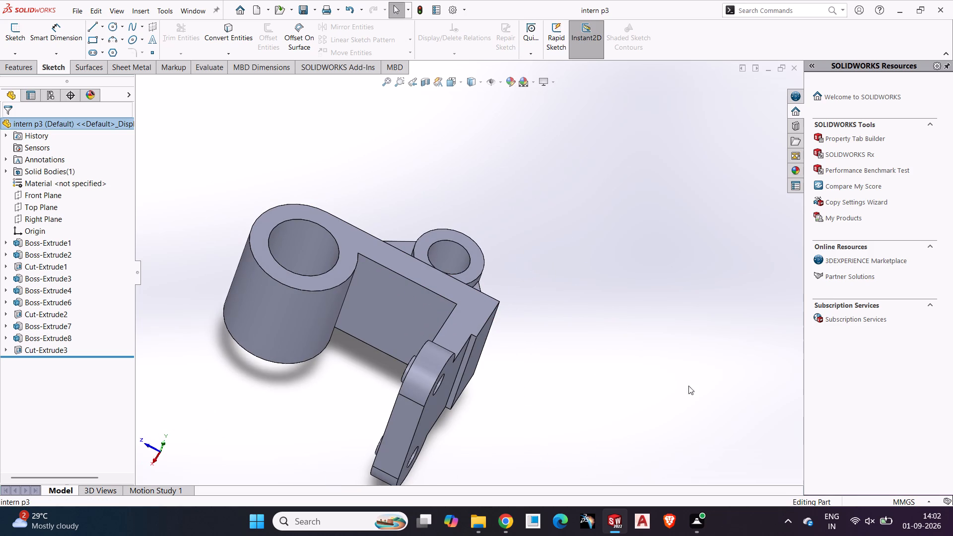
Switch to the intern p3 drawing and look over its four views on Sheet1.
left_click(639, 456)
middle_click_drag(558, 335, 636, 314)
middle_click_drag(579, 317, 460, 356)
scroll(462, 351, "up", 1)
middle_click_drag(462, 351, 512, 339)
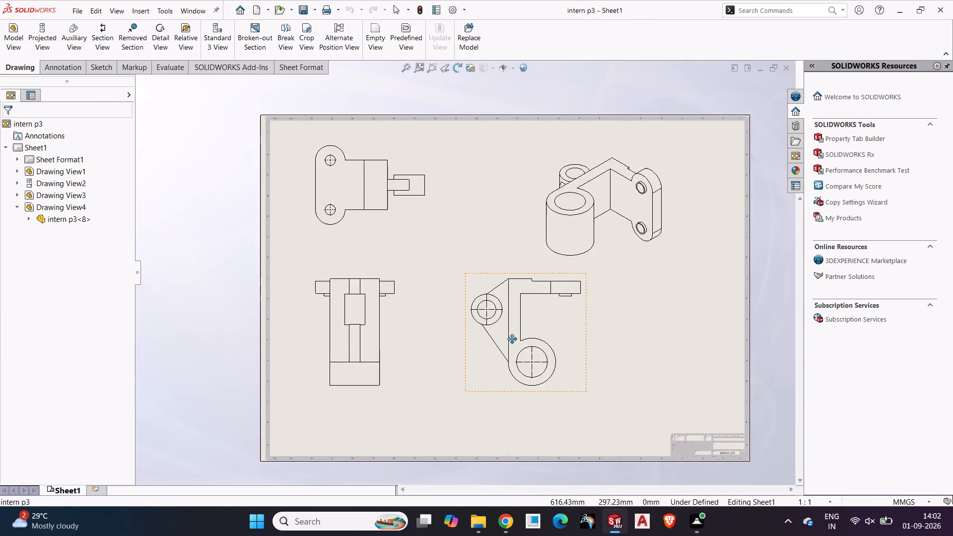
middle_click_drag(512, 339, 446, 347)
scroll(446, 347, "down", 2)
scroll(446, 347, "up", 1)
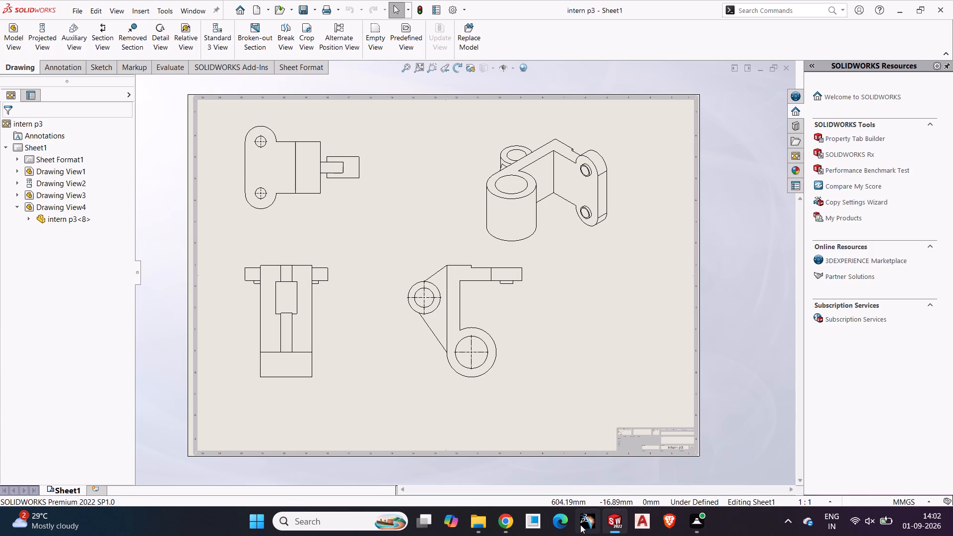
Switch back to the intern p3 part and examine its ring boss, smaller boss and base plate.
left_click(593, 486)
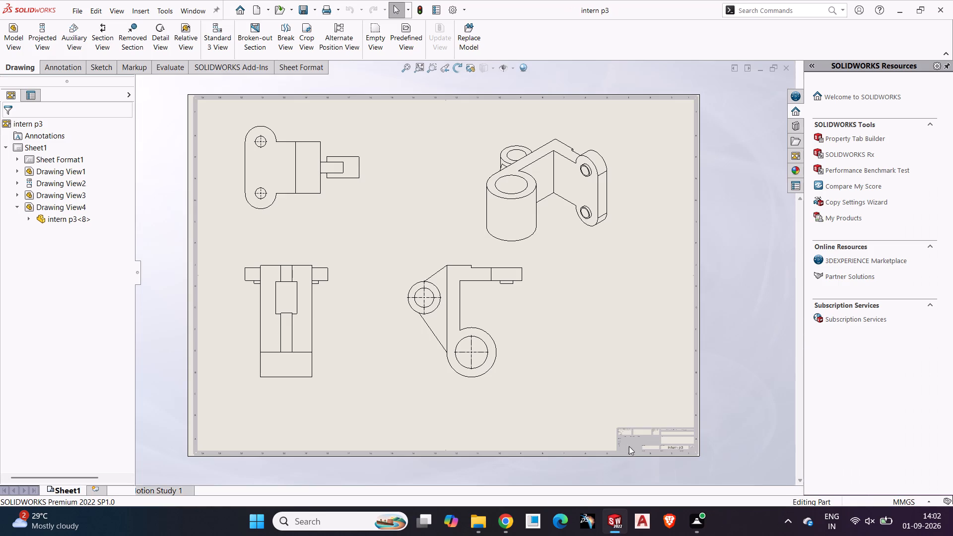
left_click(580, 479)
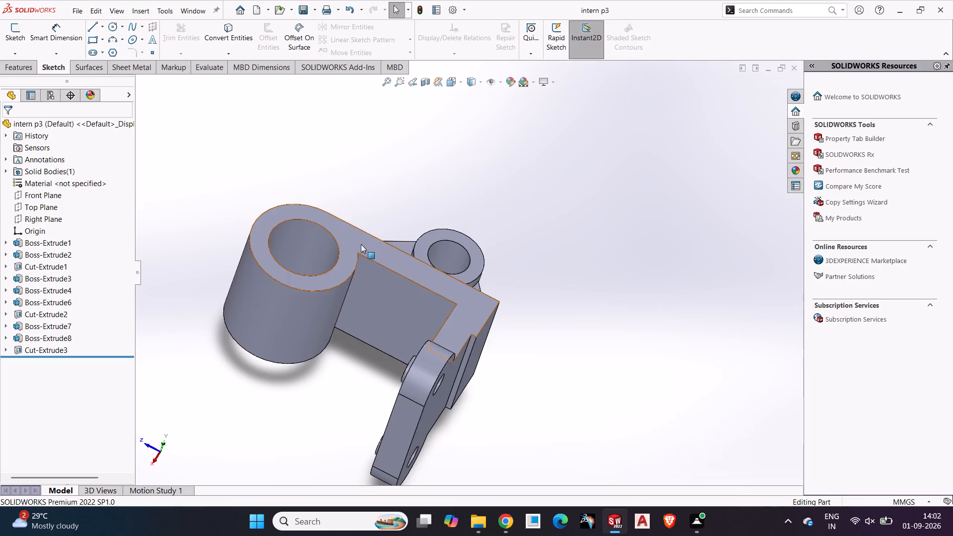
middle_click_drag(361, 244, 509, 218)
scroll(459, 262, "up", 1)
middle_click_drag(444, 268, 541, 287)
middle_click_drag(399, 306, 516, 335)
scroll(436, 325, "up", 1)
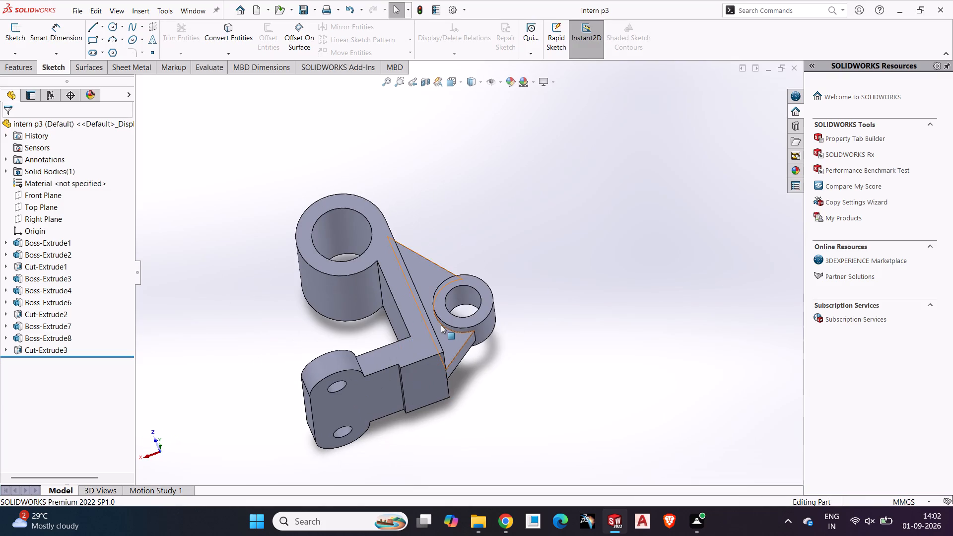
middle_click_drag(413, 319, 494, 342)
scroll(429, 326, "down", 4)
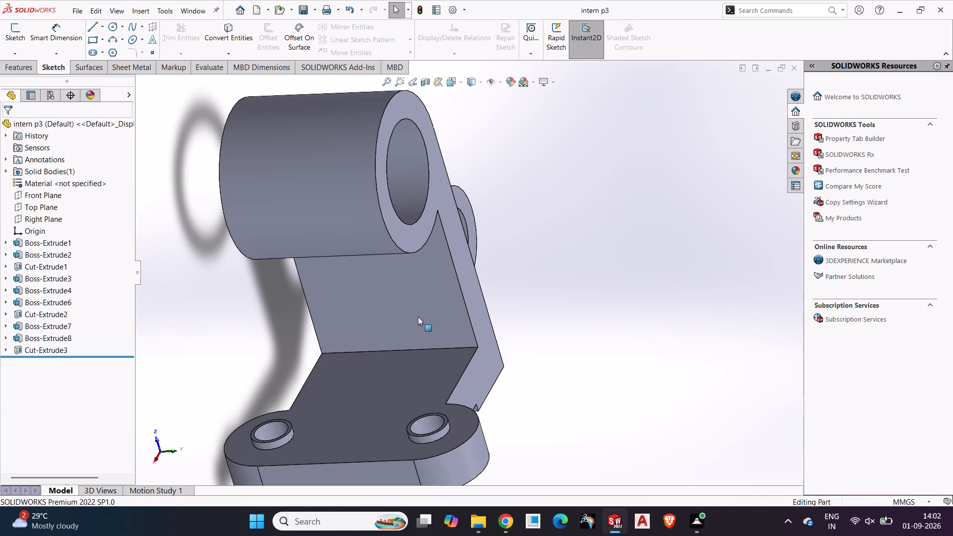
middle_click_drag(413, 308, 399, 317)
Inspect the dimensions of the ring boss's bore by selecting its inner face, and clear the selection.
left_click(386, 207)
middle_click_drag(529, 308, 501, 321)
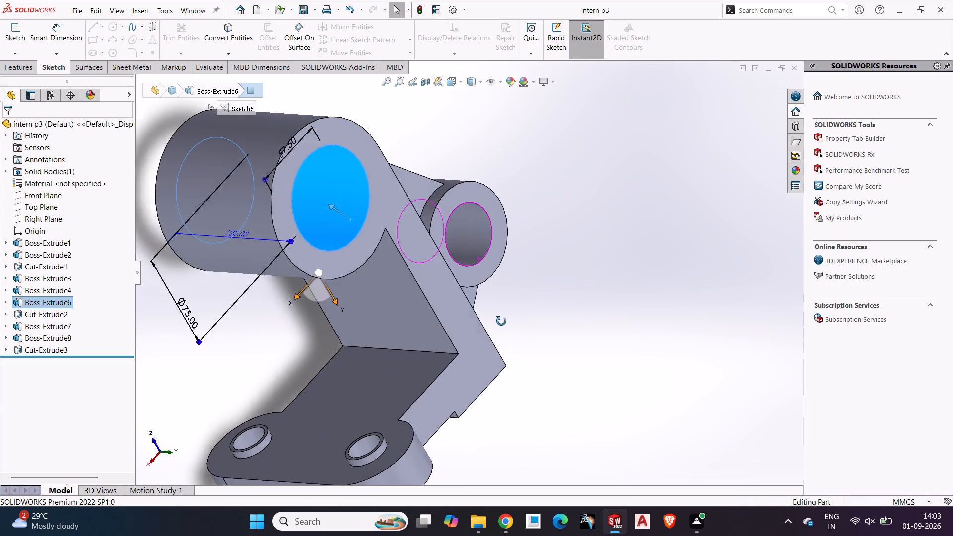
middle_click_drag(501, 321, 500, 321)
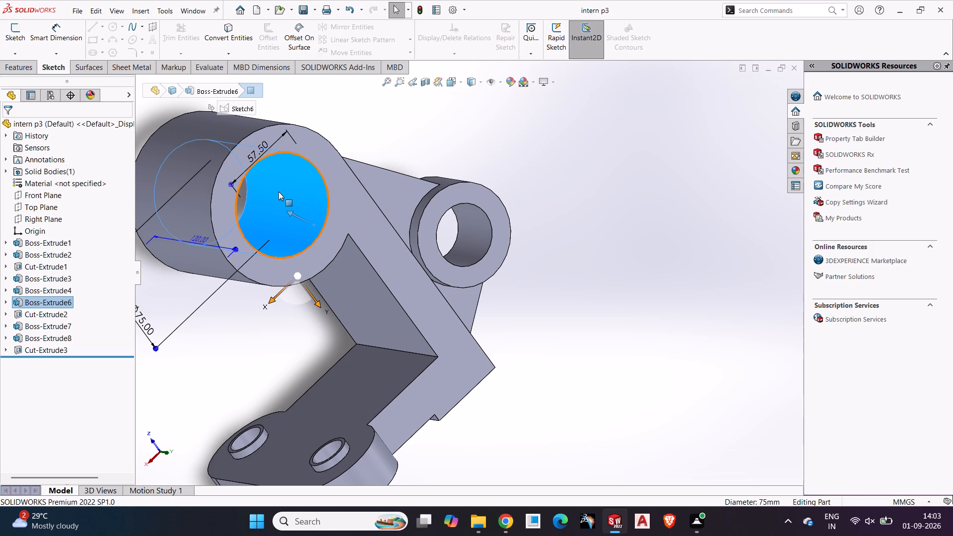
left_click(254, 147)
left_click(415, 143)
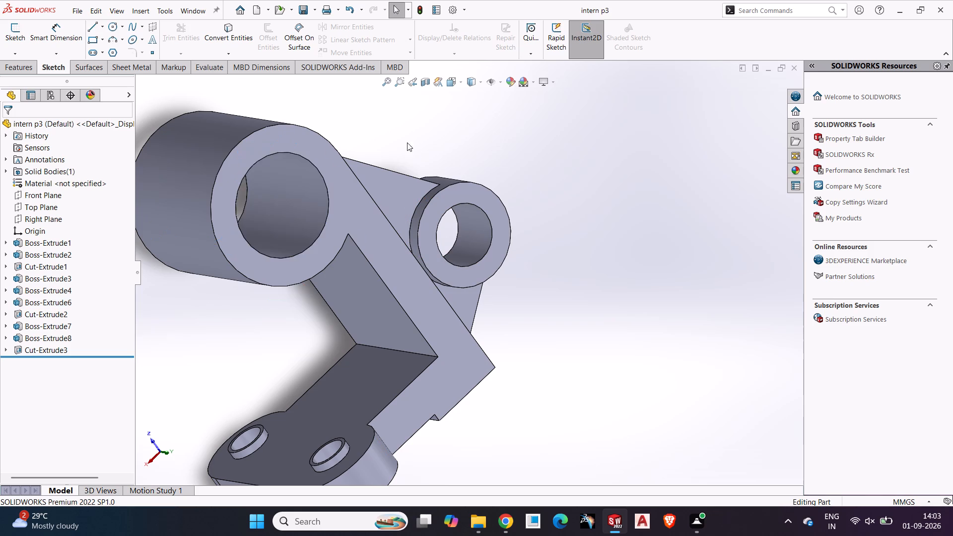
Examine both bosses' bores, the upright plate and the ribs from the bracket's sides and rear.
scroll(335, 206, "up", 1)
middle_click_drag(335, 206, 515, 219)
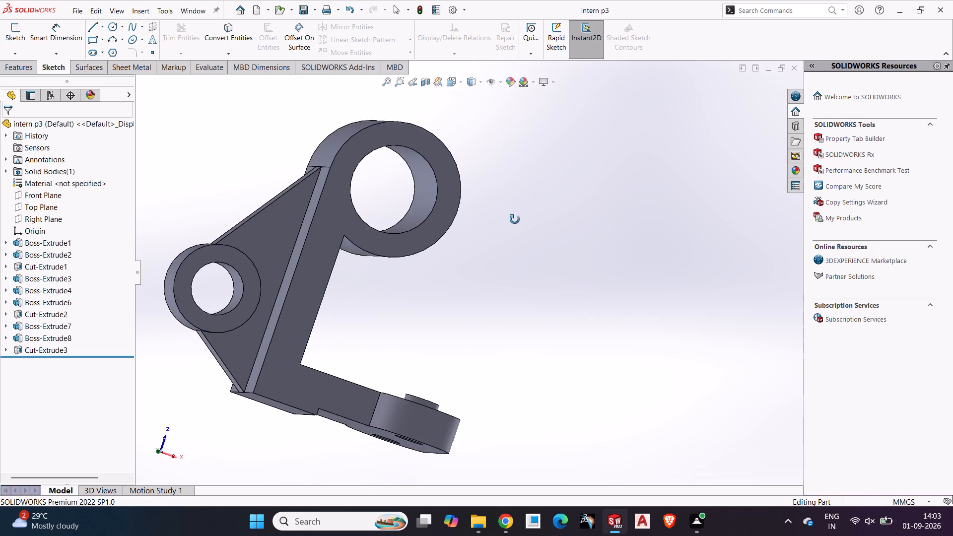
middle_click_drag(515, 219, 523, 219)
middle_click(496, 225)
middle_click(496, 225)
middle_click(495, 227)
scroll(553, 322, "down", 2)
middle_click_drag(553, 323, 479, 308)
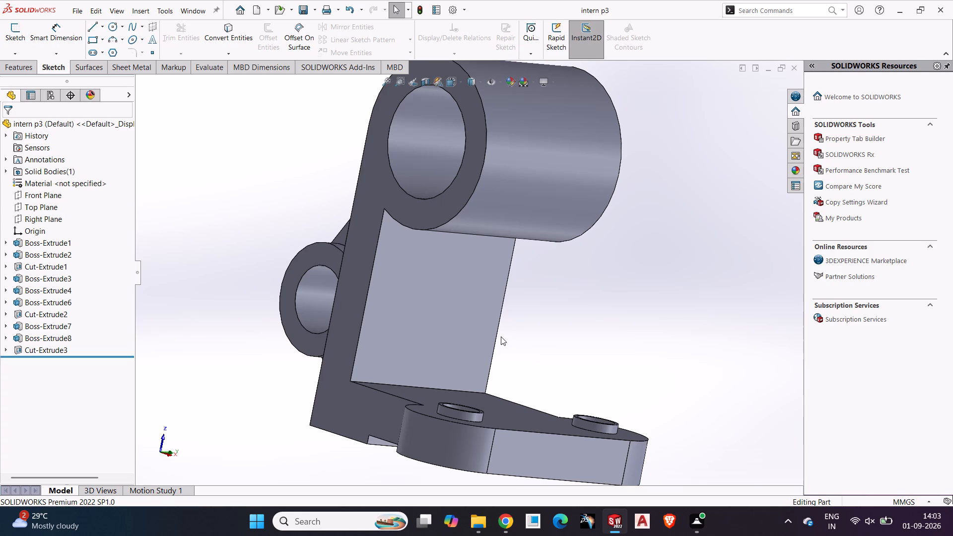
scroll(525, 335, "up", 1)
middle_click_drag(525, 335, 669, 348)
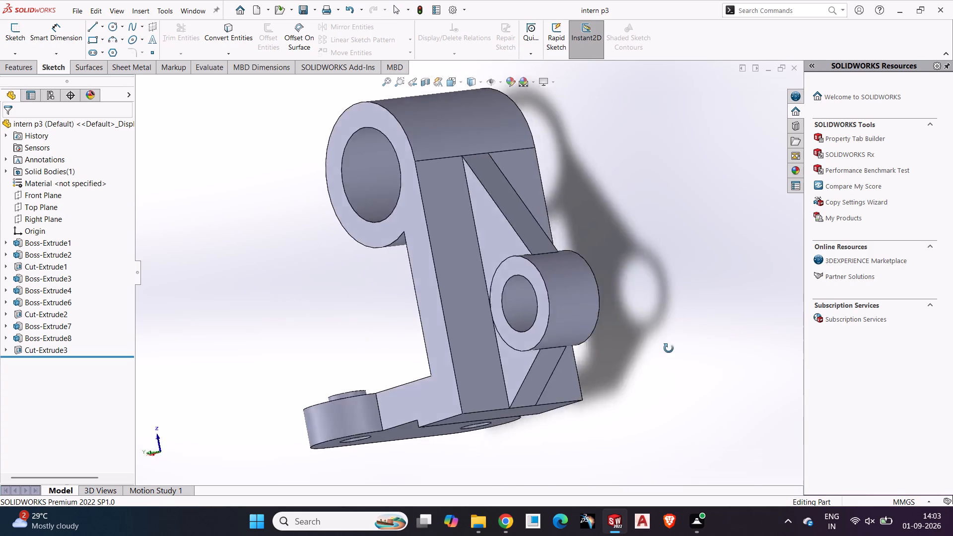
middle_click_drag(669, 348, 543, 364)
scroll(552, 347, "up", 1)
middle_click_drag(549, 347, 601, 377)
middle_click_drag(506, 356, 630, 373)
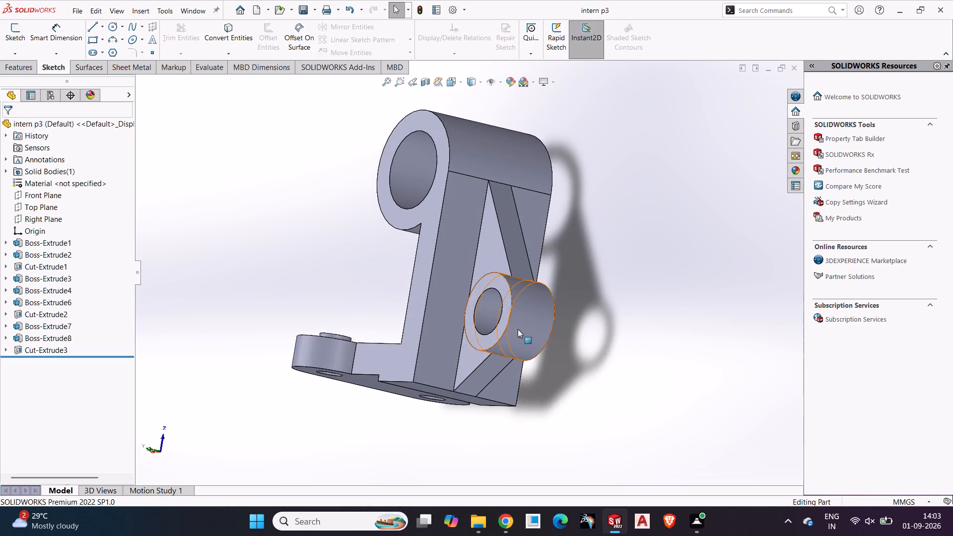
middle_click_drag(518, 329, 540, 411)
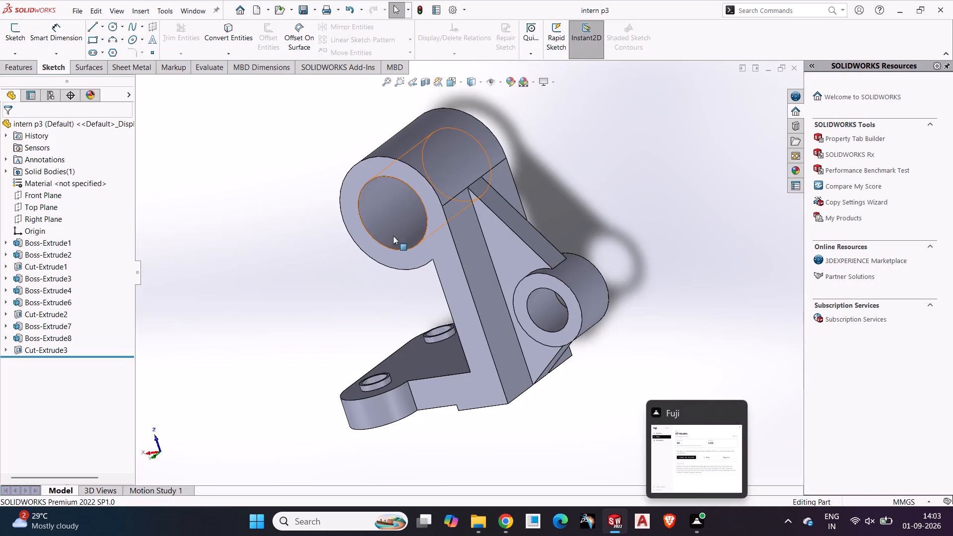
Examine the whole bracket through full turns, checking the boss profiles, ribs and base plate from every side.
middle_click_drag(393, 236, 549, 283)
middle_click_drag(395, 331, 437, 380)
scroll(443, 335, "down", 2)
middle_click_drag(426, 327, 451, 367)
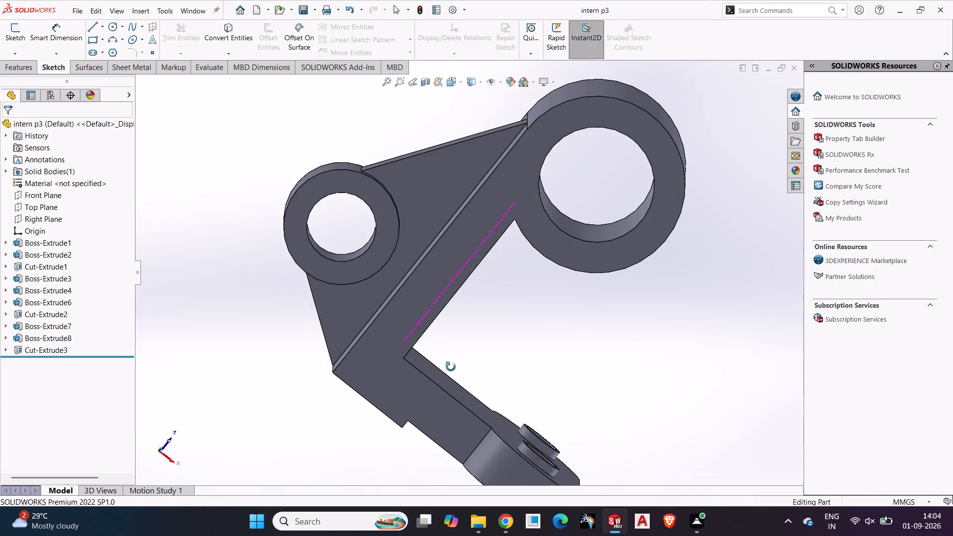
middle_click_drag(451, 367, 449, 367)
middle_click_drag(435, 356, 298, 323)
scroll(298, 323, "up", 3)
middle_click_drag(298, 323, 518, 348)
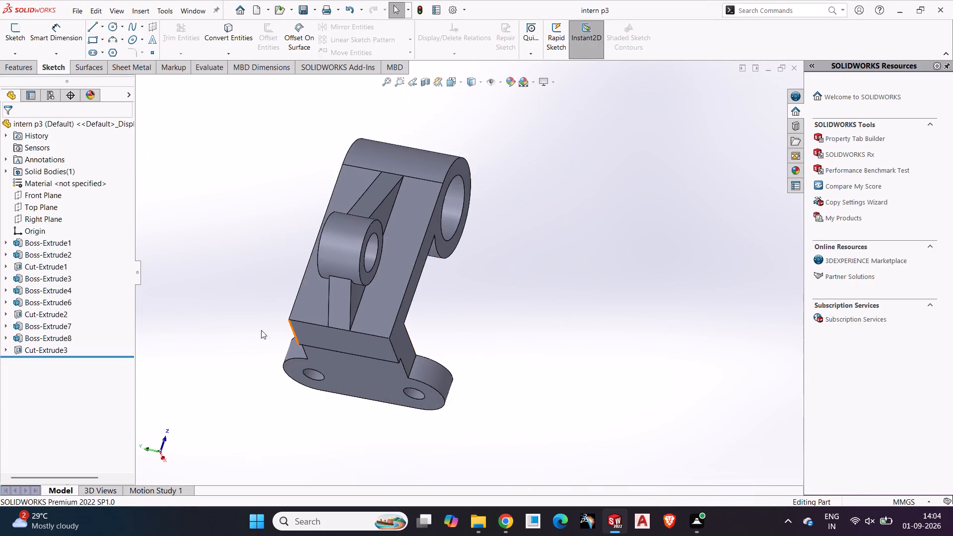
middle_click_drag(264, 335, 468, 380)
middle_click_drag(383, 362, 523, 374)
middle_click_drag(294, 354, 458, 377)
middle_click_drag(321, 370, 469, 365)
middle_click_drag(280, 361, 479, 364)
middle_click_drag(290, 368, 497, 368)
middle_click_drag(342, 361, 493, 364)
middle_click_drag(406, 366, 519, 370)
middle_click_drag(350, 378, 464, 386)
middle_click_drag(285, 381, 467, 385)
middle_click_drag(377, 385, 457, 387)
middle_click_drag(351, 391, 502, 393)
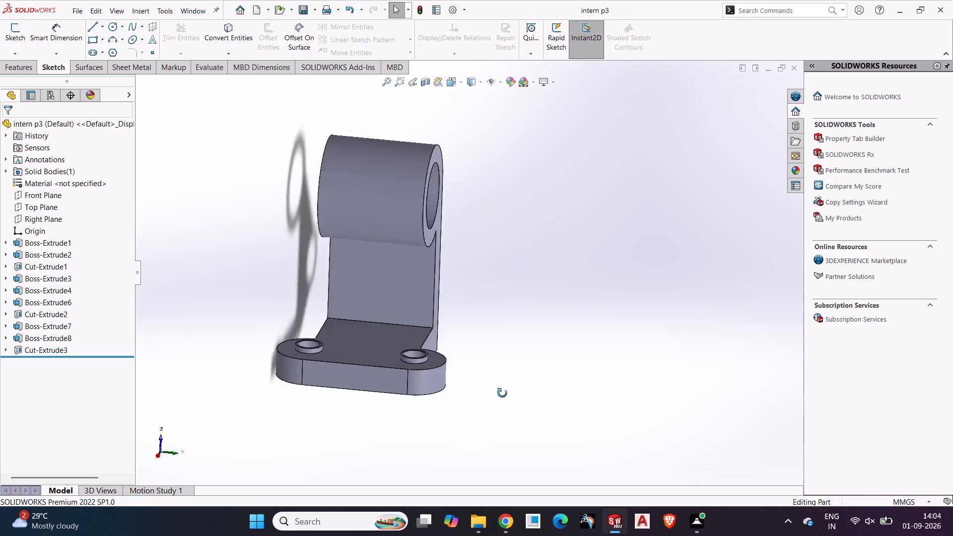
middle_click_drag(502, 393, 501, 393)
middle_click_drag(296, 388, 545, 384)
middle_click_drag(302, 376, 482, 380)
middle_click_drag(370, 377, 603, 384)
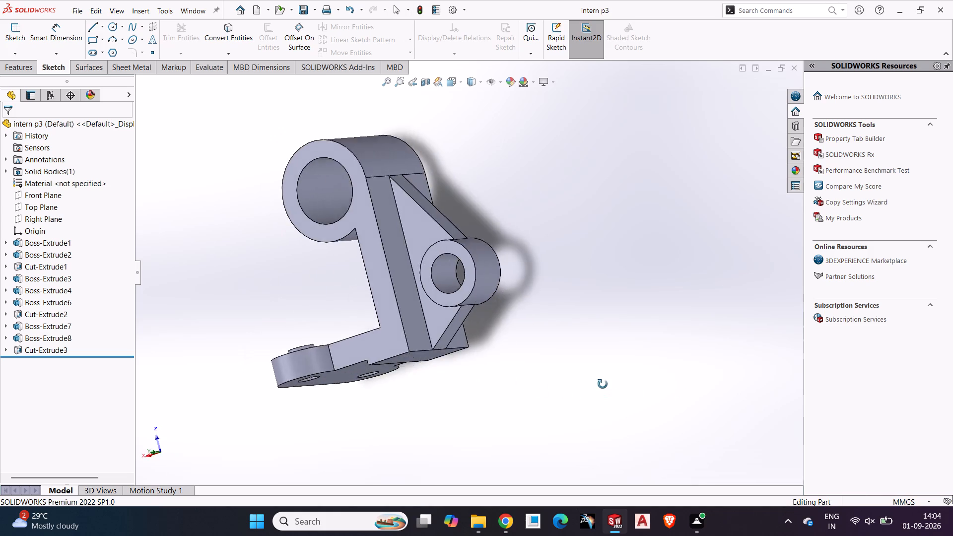
Examine the base plate's two holes and underside step from below, and its raised hole collars from above.
middle_click_drag(603, 384, 497, 312)
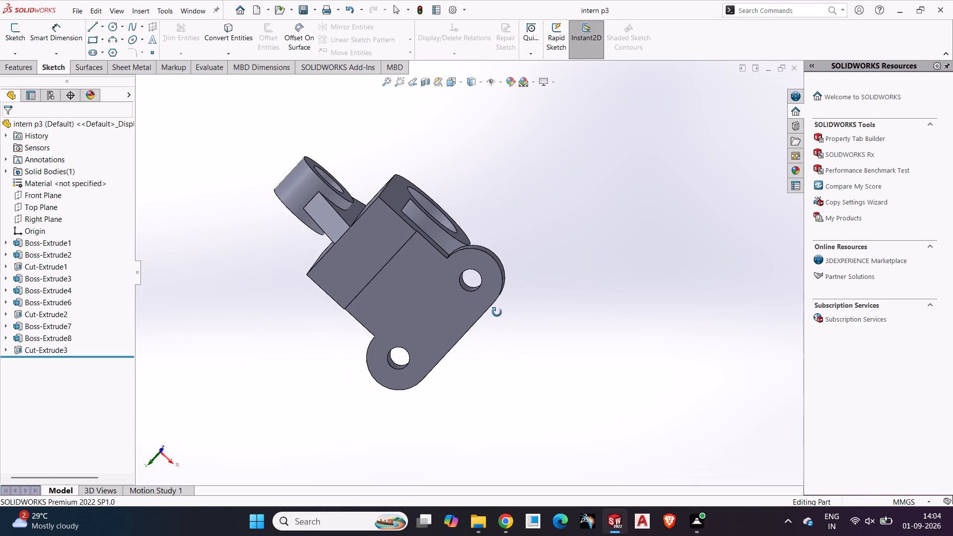
middle_click_drag(497, 312, 340, 399)
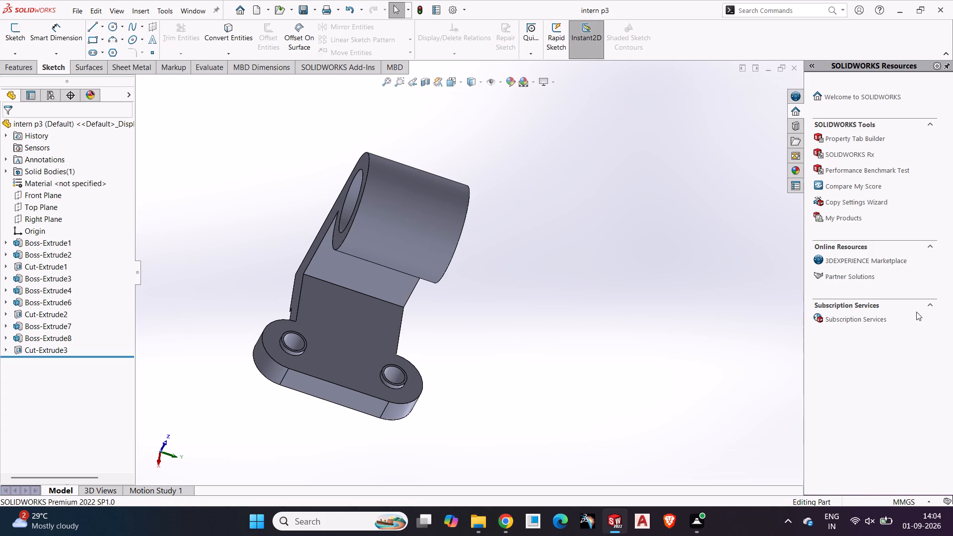
middle_click_drag(385, 443, 436, 313)
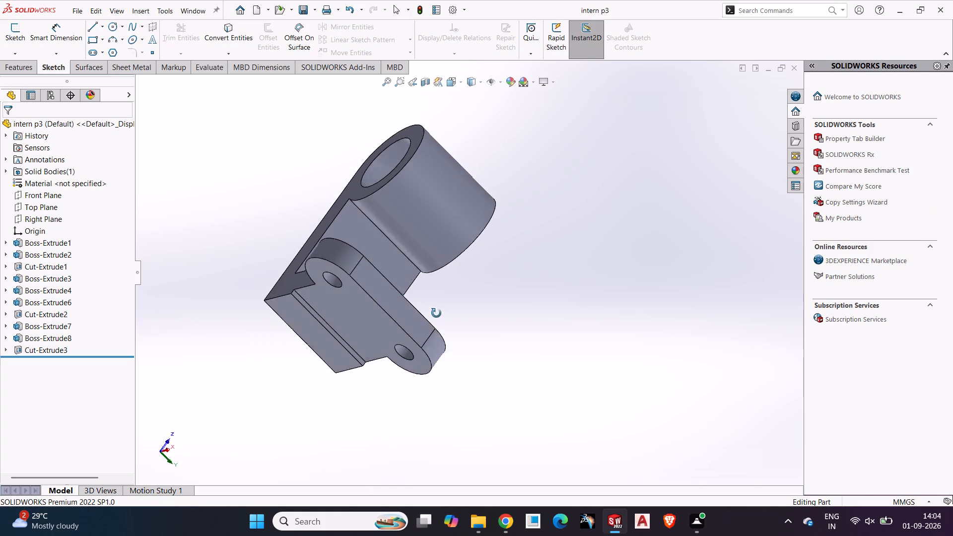
middle_click_drag(436, 313, 432, 490)
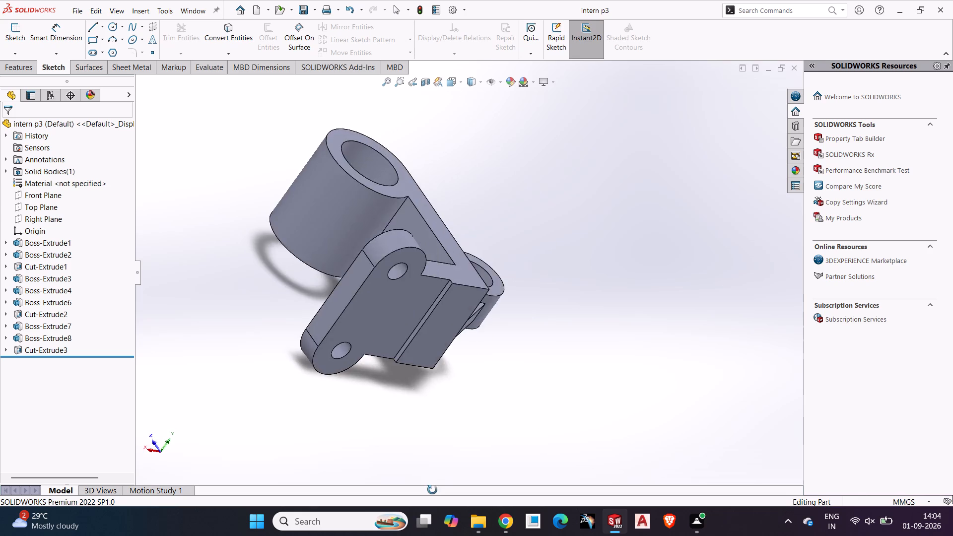
middle_click_drag(432, 490, 598, 323)
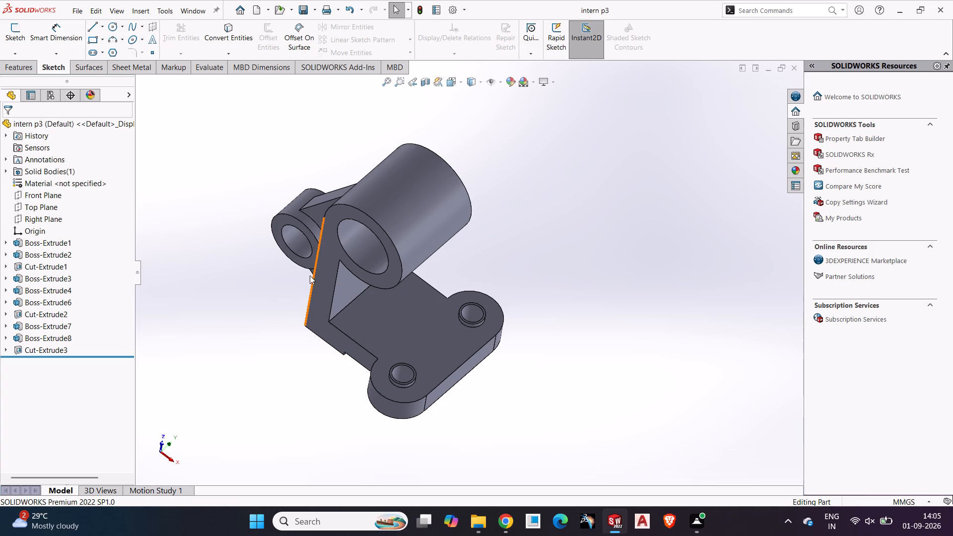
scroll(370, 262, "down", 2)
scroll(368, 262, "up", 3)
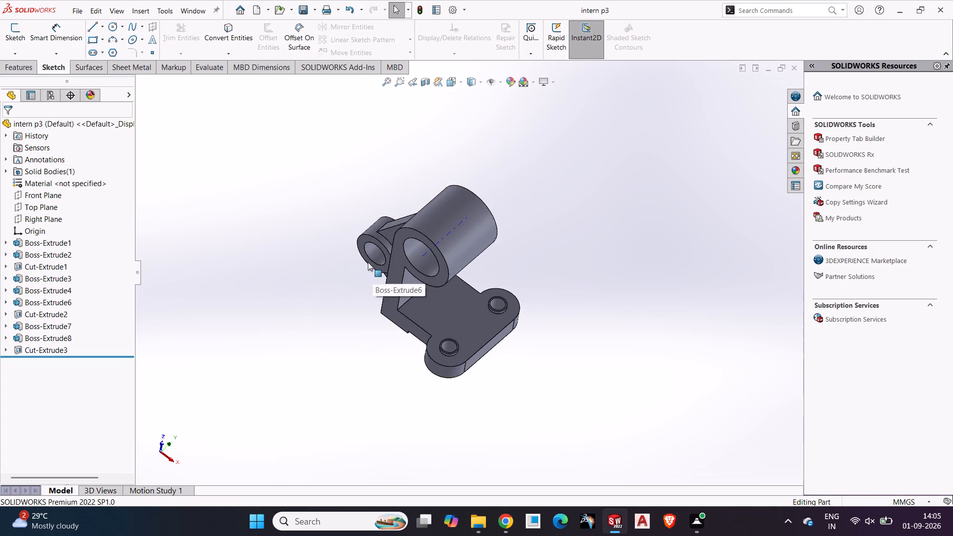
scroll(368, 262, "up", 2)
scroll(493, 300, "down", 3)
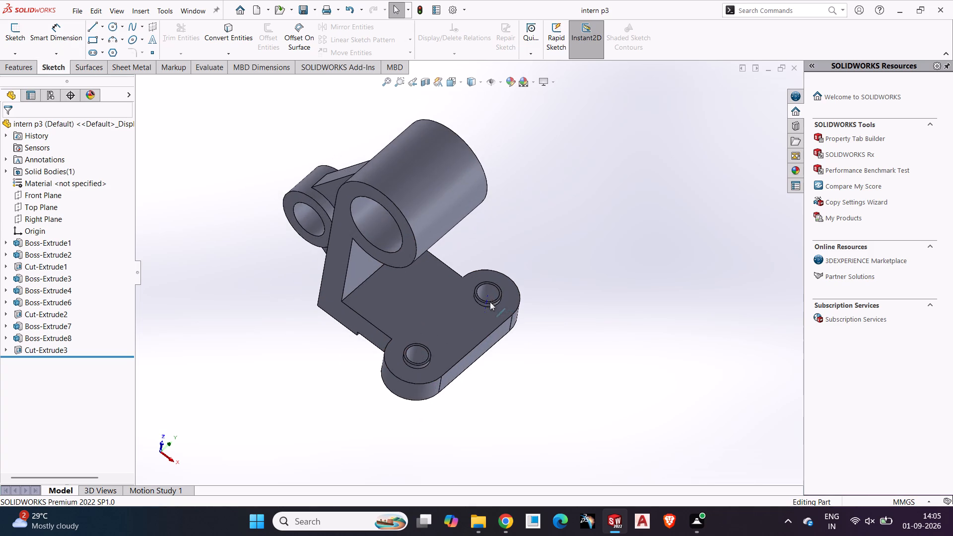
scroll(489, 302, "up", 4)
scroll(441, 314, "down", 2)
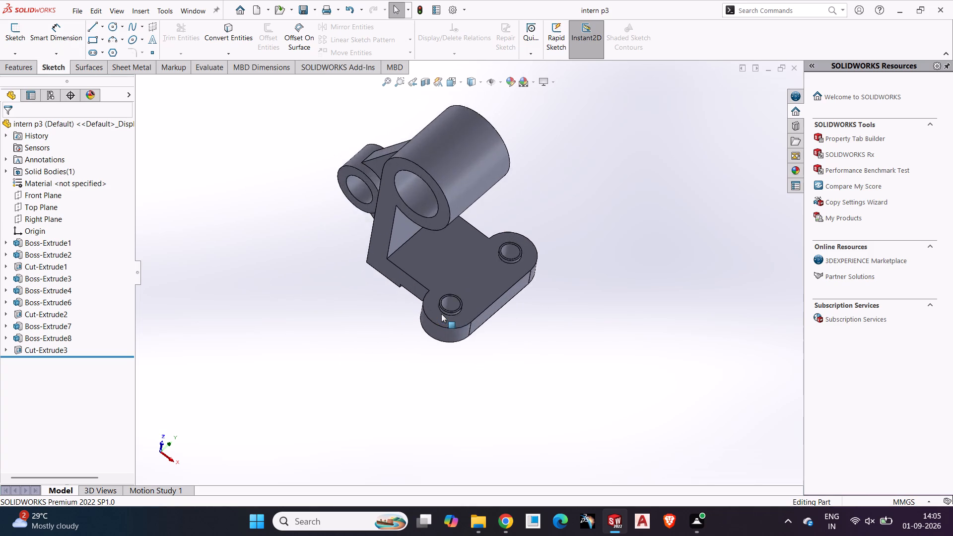
Examine the finished bracket from above, below and behind, checking the base plate's underside, both boss bores and the connecting ribs.
scroll(441, 314, "down", 2)
scroll(441, 314, "up", 4)
scroll(471, 268, "down", 3)
scroll(464, 271, "up", 2)
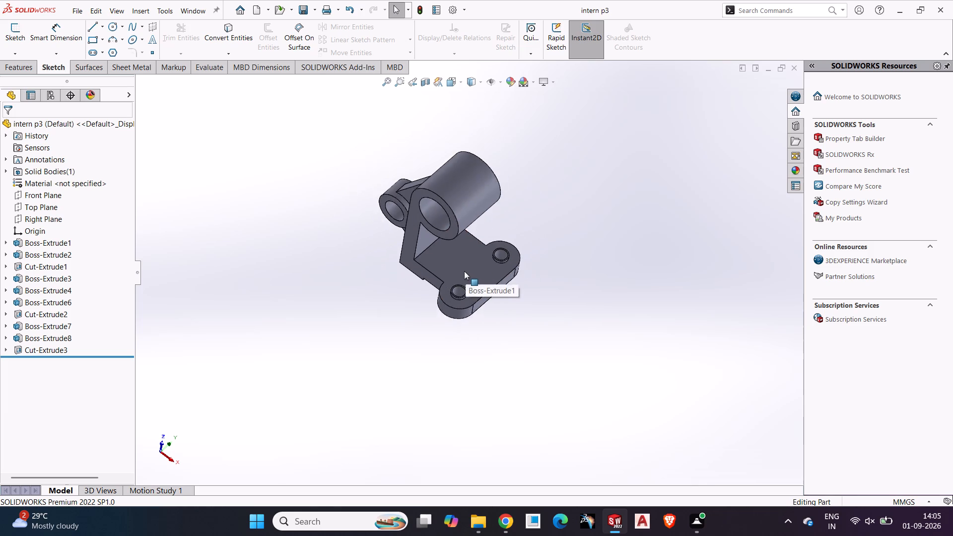
scroll(464, 271, "up", 2)
scroll(464, 271, "down", 3)
scroll(463, 279, "up", 1)
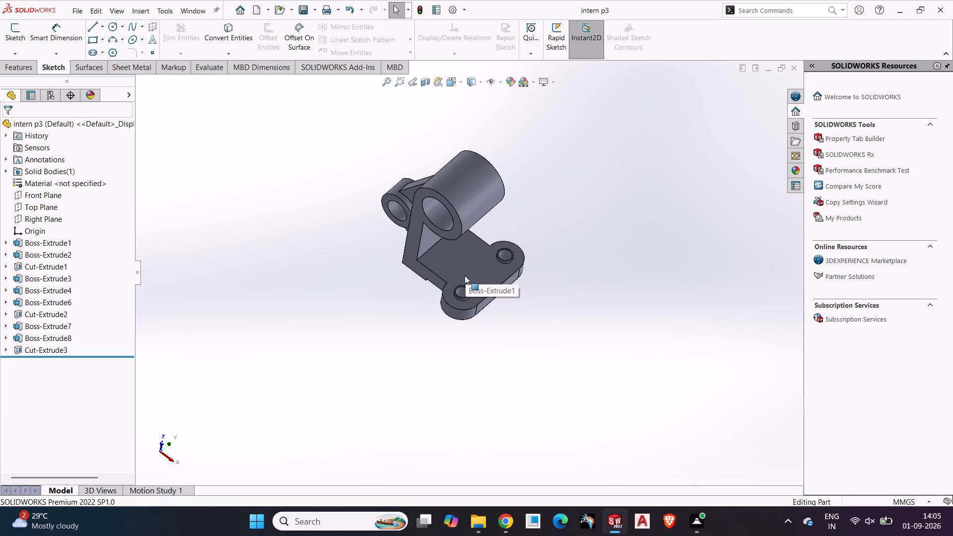
middle_click_drag(443, 262, 419, 209)
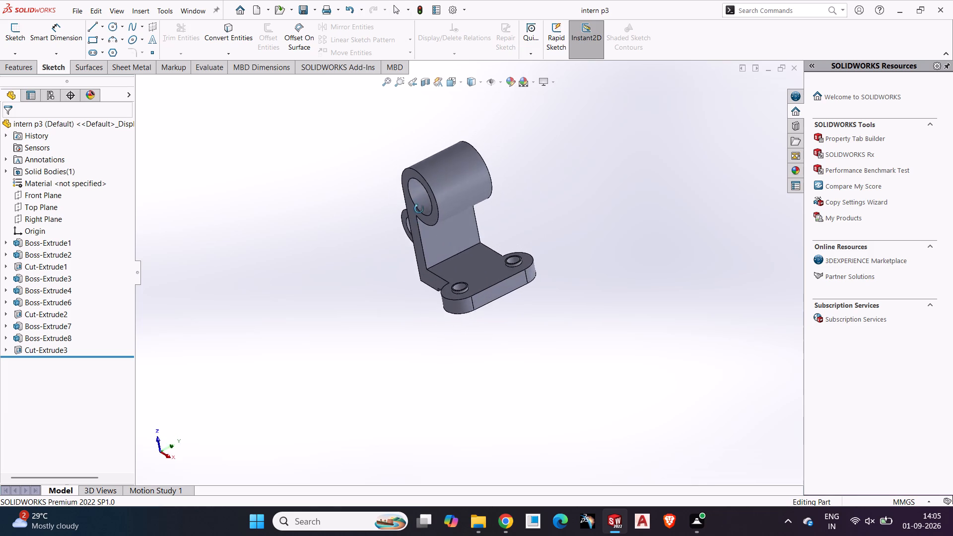
middle_click_drag(419, 209, 415, 395)
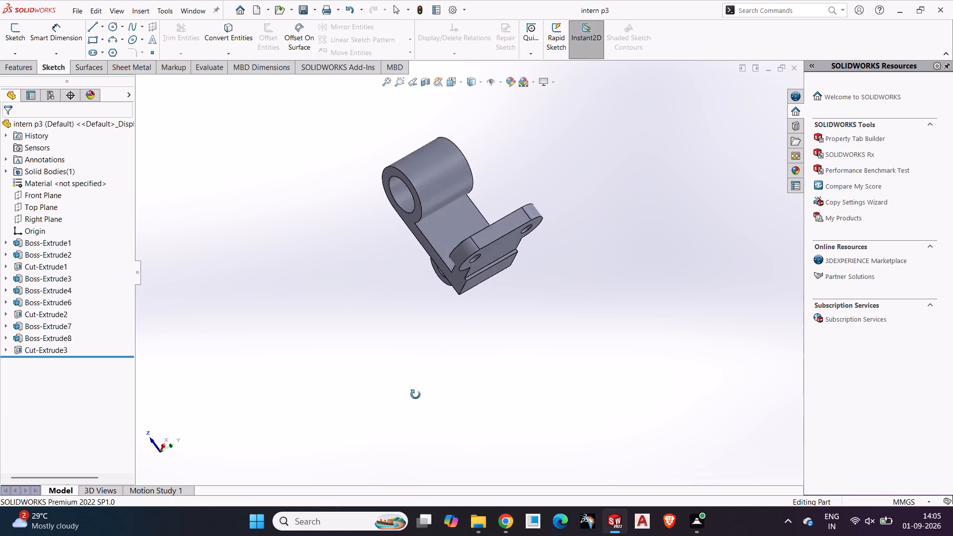
middle_click_drag(415, 395, 511, 376)
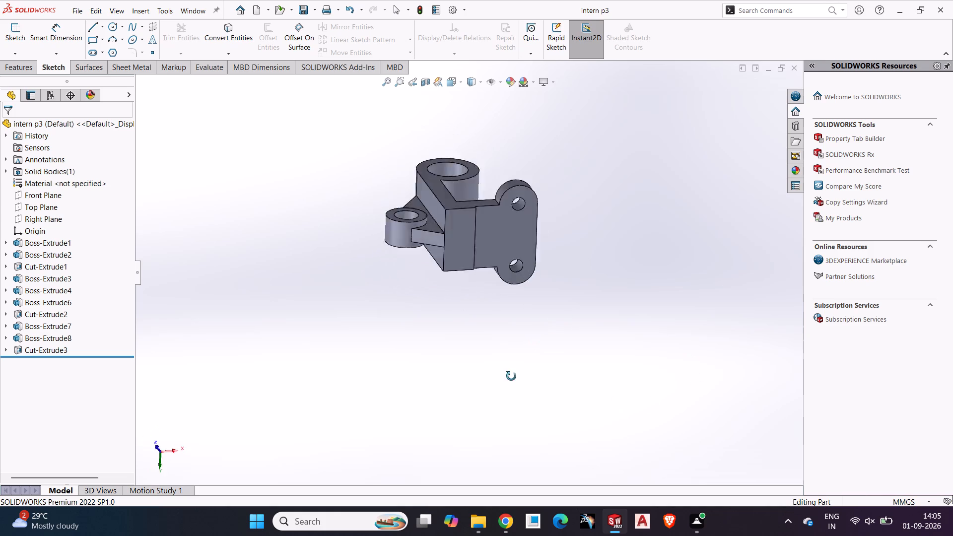
middle_click_drag(511, 376, 182, 245)
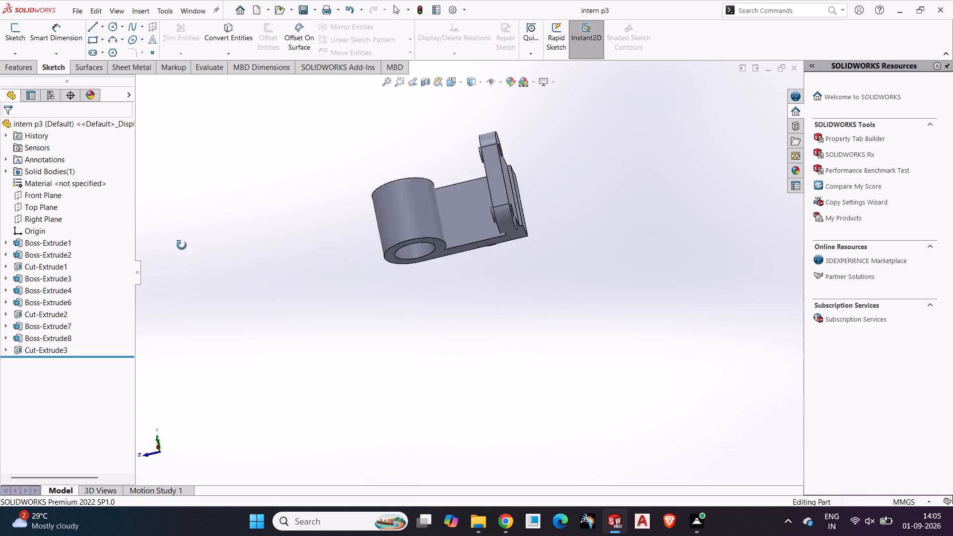
middle_click_drag(182, 245, 405, 288)
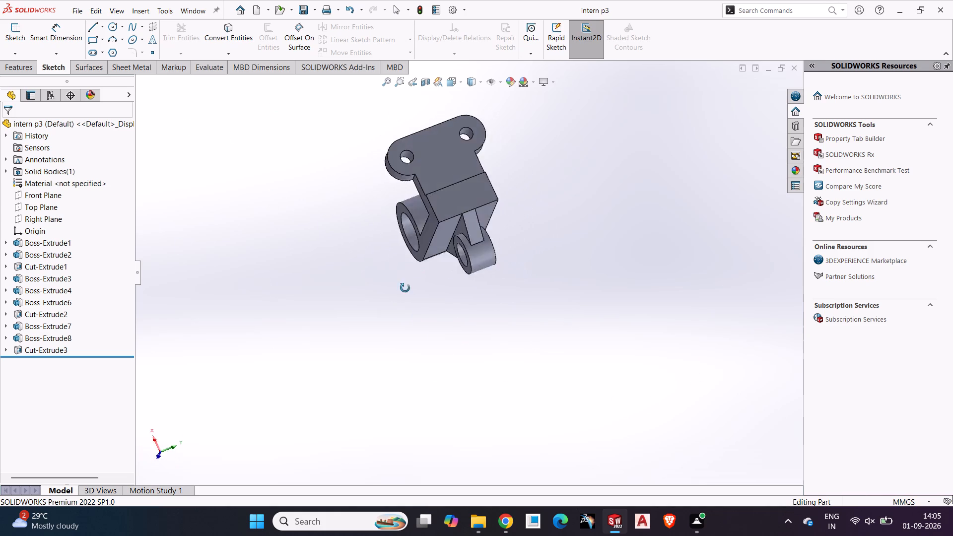
middle_click_drag(405, 288, 505, 153)
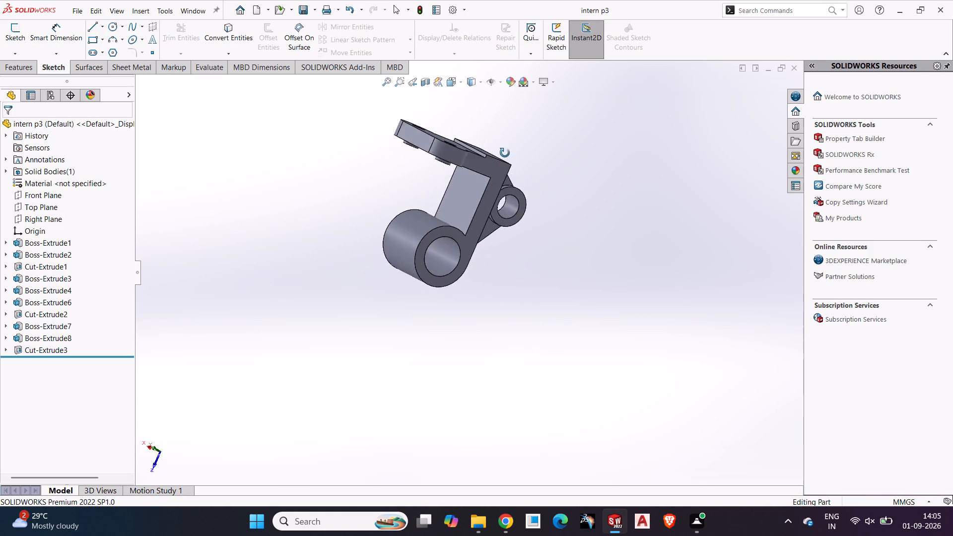
middle_click_drag(505, 153, 455, 154)
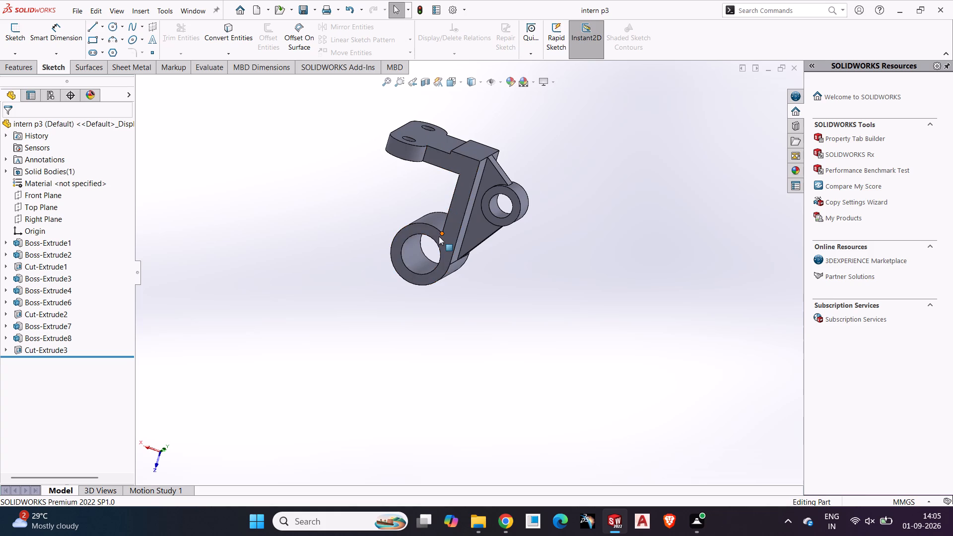
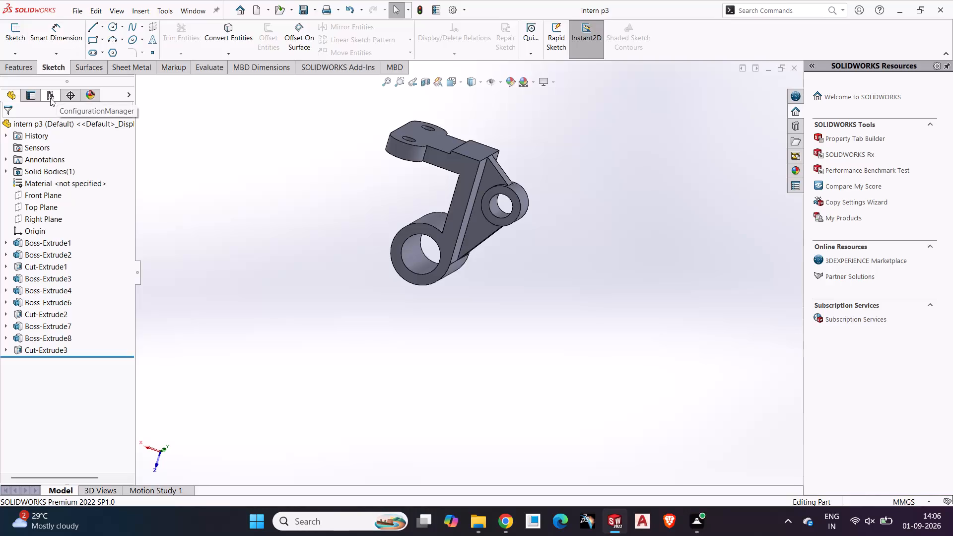
Examine the bracket once more from the front, side and below, checking the large boss, the two-hole plate and the connecting rib.
middle_click_drag(472, 270, 567, 294)
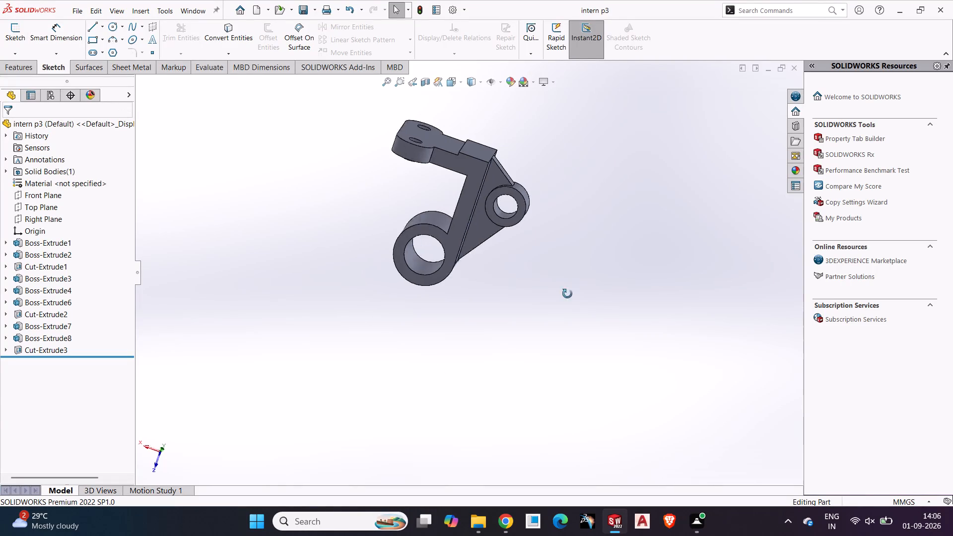
middle_click_drag(567, 294, 690, 319)
scroll(487, 226, "down", 2)
middle_click_drag(474, 246, 657, 322)
scroll(593, 277, "up", 1)
middle_click_drag(454, 183, 567, 340)
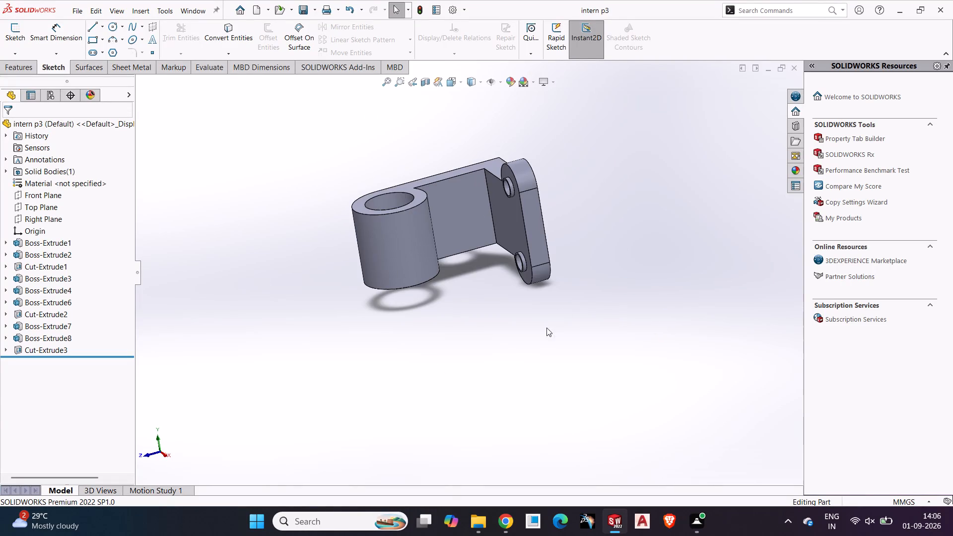
middle_click_drag(546, 328, 626, 289)
scroll(626, 289, "down", 2)
middle_click_drag(578, 274, 608, 189)
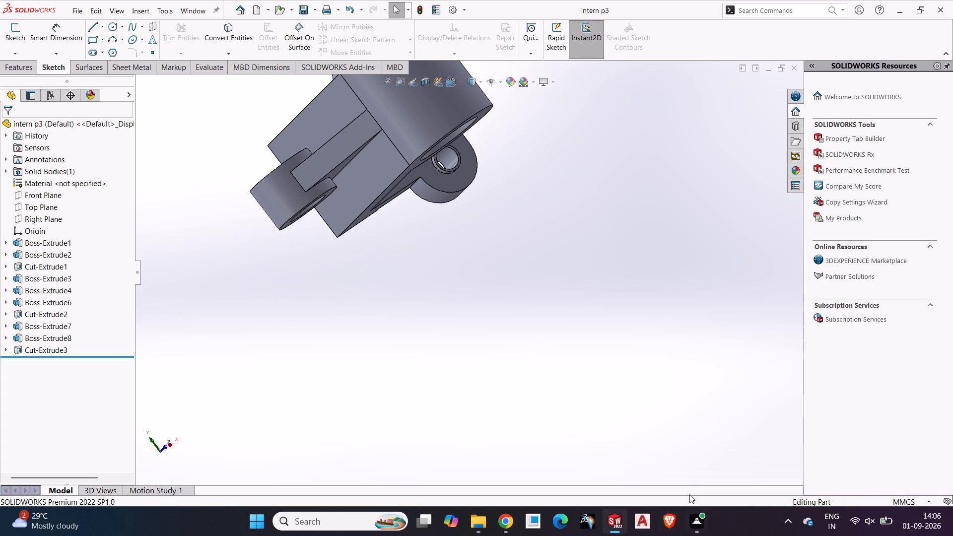
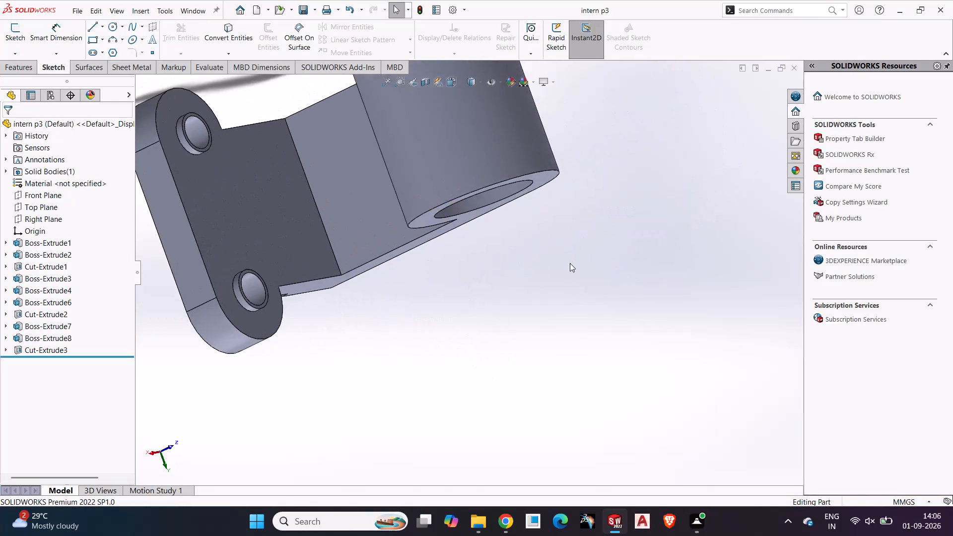
Inspect the bracket from several angles, checking the two-hole plate, both ring bosses and the rib joining them.
scroll(556, 263, "up", 2)
middle_click_drag(484, 263, 584, 306)
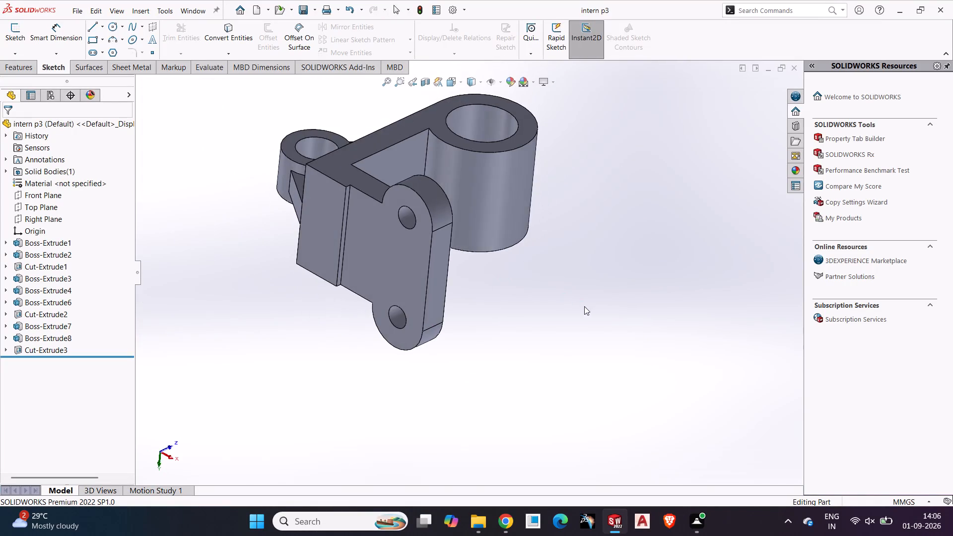
middle_click_drag(481, 259, 670, 447)
scroll(670, 447, "up", 1)
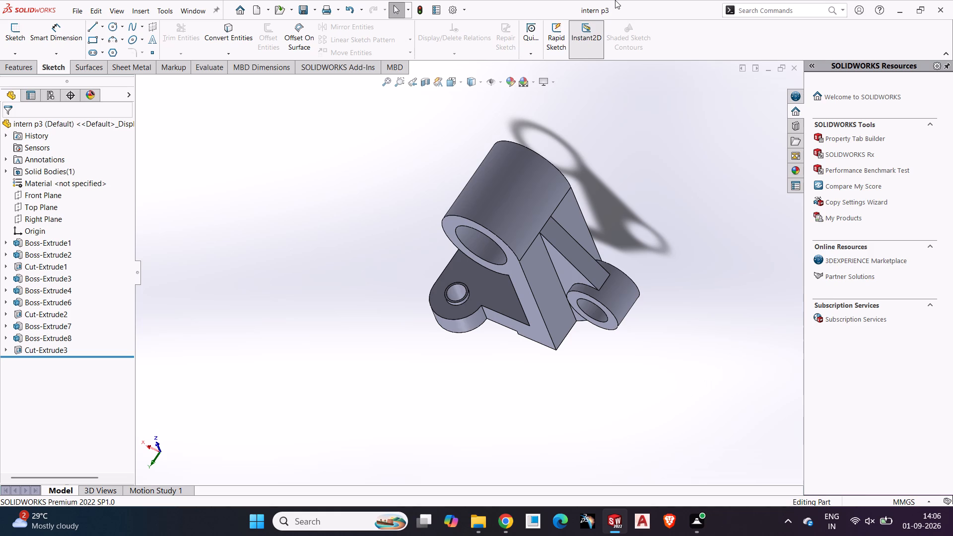
scroll(505, 296, "down", 1)
middle_click_drag(505, 296, 472, 222)
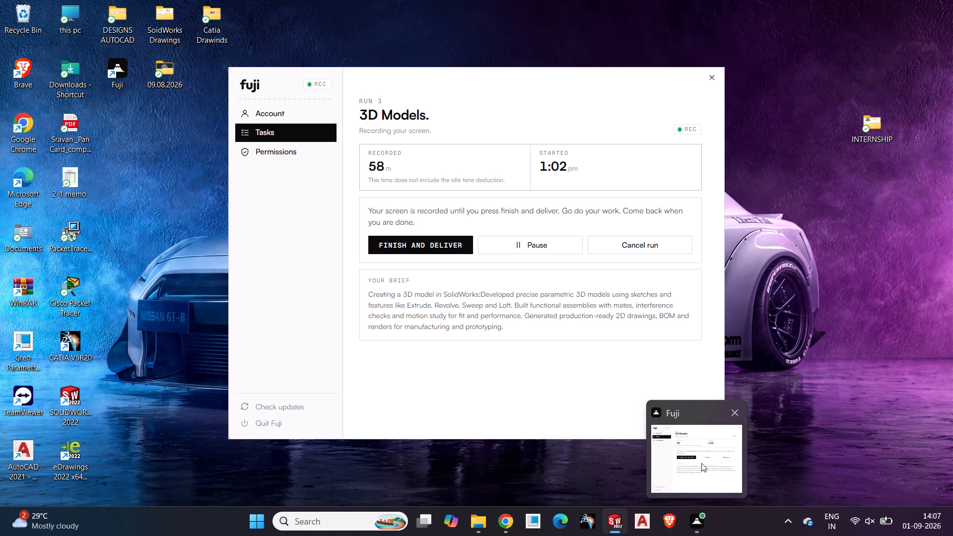
middle_click_drag(492, 255, 531, 193)
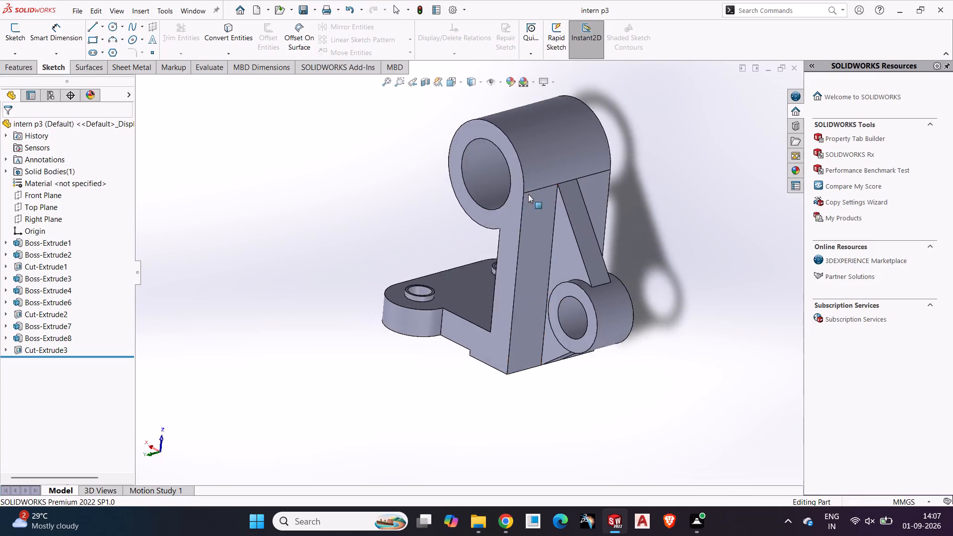
scroll(511, 216, "down", 2)
middle_click_drag(512, 220, 555, 287)
scroll(547, 332, "up", 1)
middle_click_drag(550, 329, 611, 289)
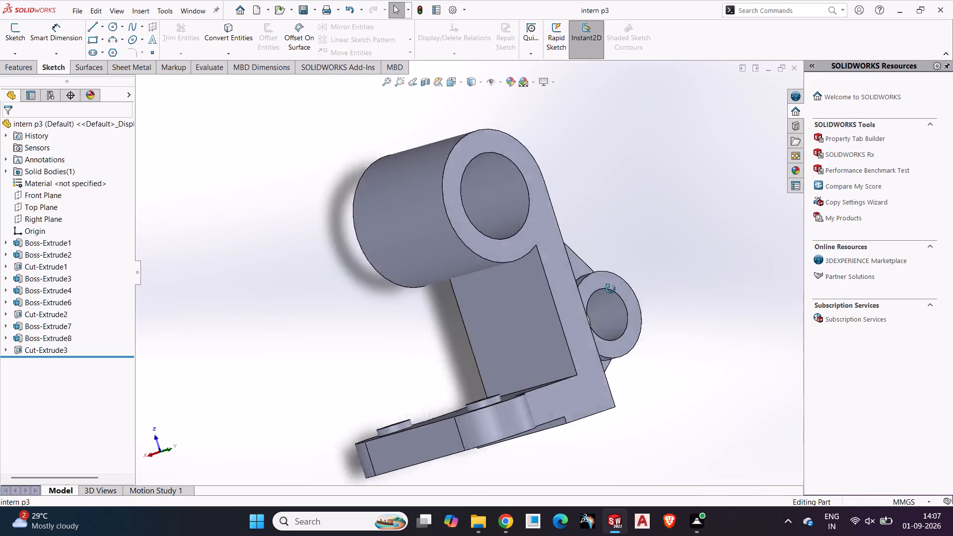
middle_click_drag(611, 289, 638, 272)
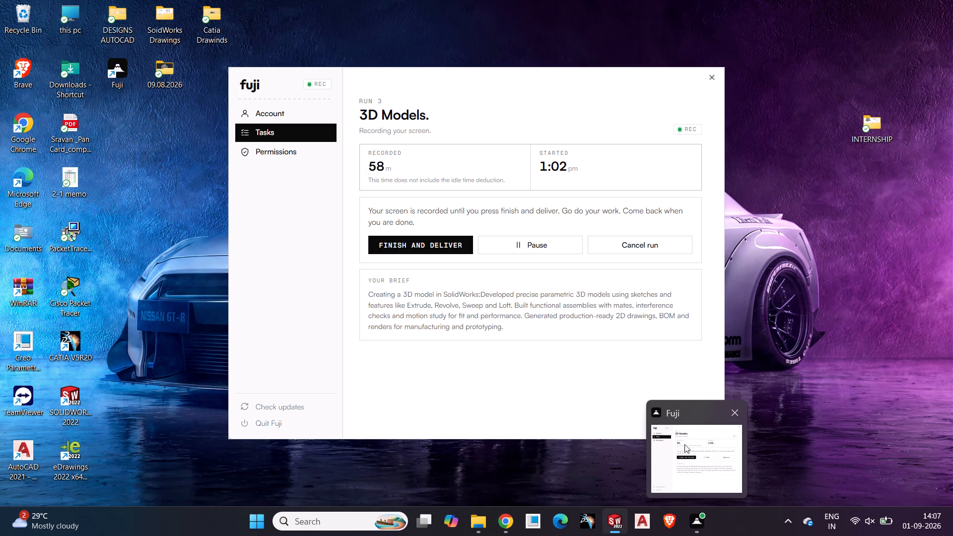
middle_click_drag(622, 260, 567, 268)
scroll(552, 278, "up", 1)
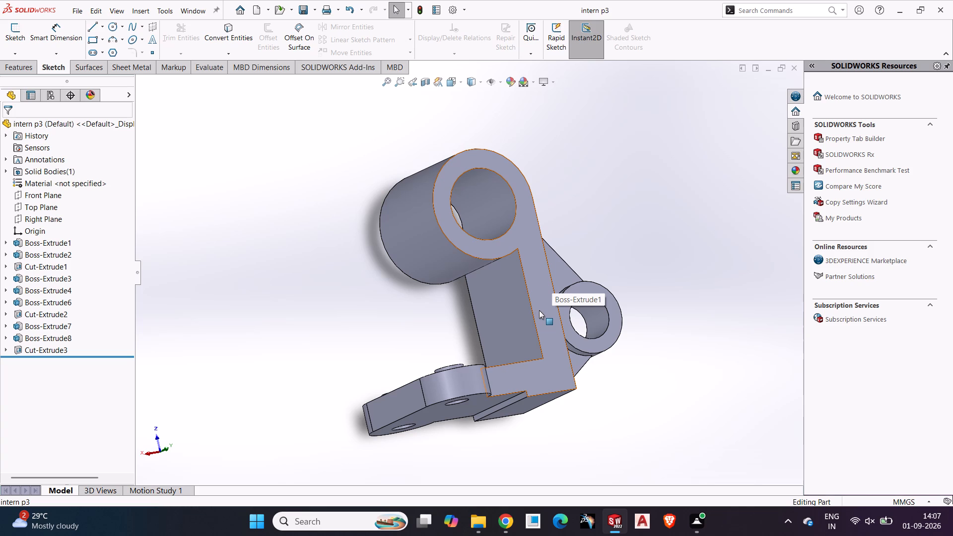
Inspect the bracket's small ring boss and sloped rib, the plate's raised hole collars, and the overall side profile.
middle_click_drag(549, 306, 342, 348)
scroll(361, 336, "down", 2)
middle_click_drag(361, 336, 368, 335)
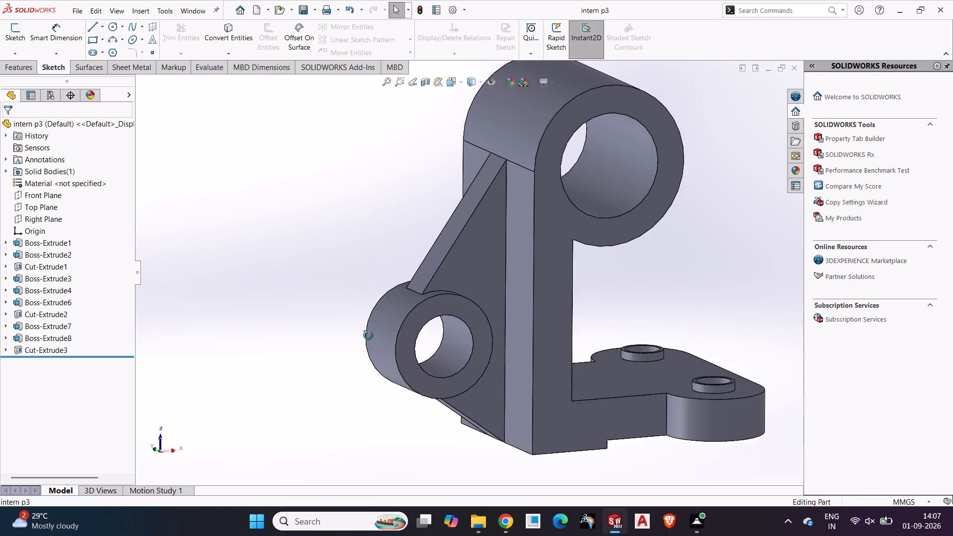
middle_click_drag(368, 335, 514, 333)
scroll(455, 342, "up", 1)
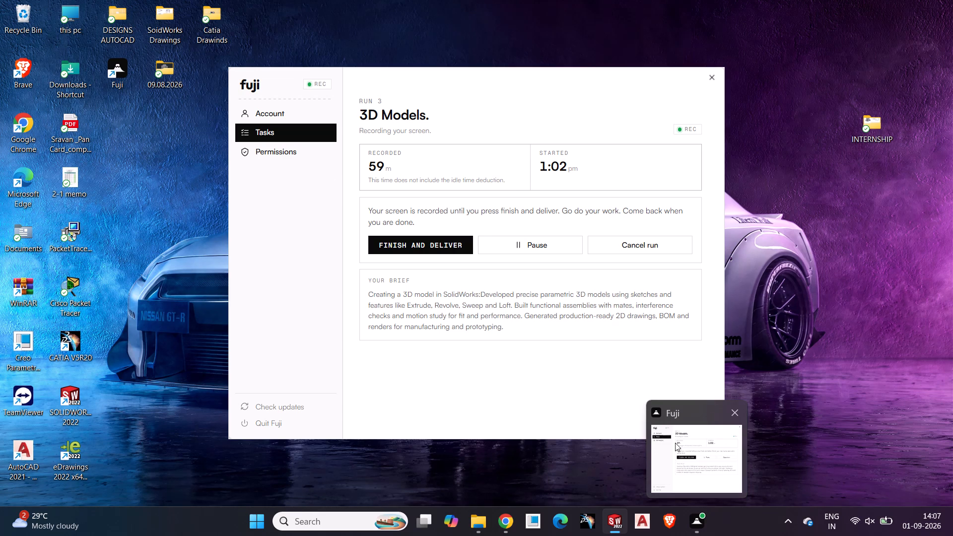
scroll(469, 269, "down", 2)
middle_click_drag(478, 279, 572, 328)
scroll(508, 323, "up", 1)
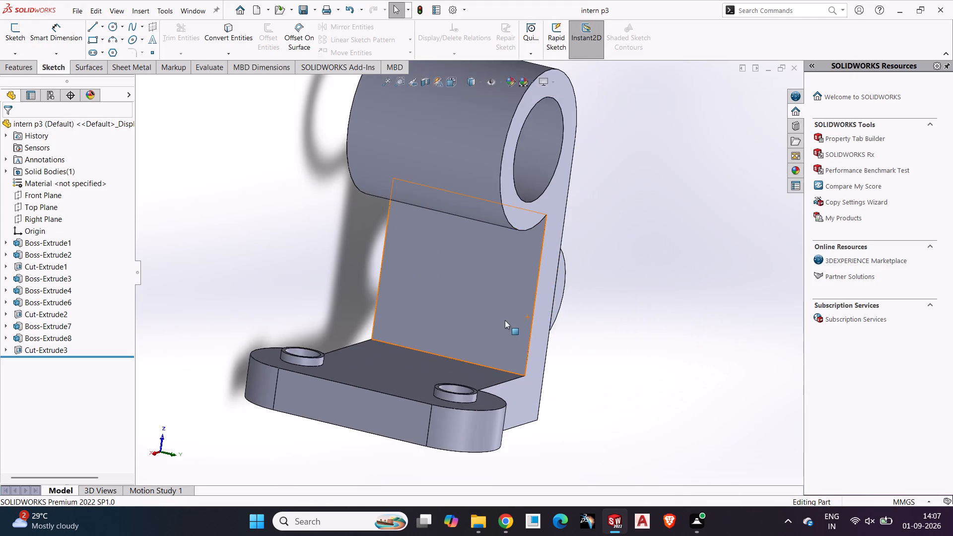
middle_click_drag(505, 320, 556, 341)
scroll(526, 343, "up", 1)
middle_click_drag(567, 343, 645, 343)
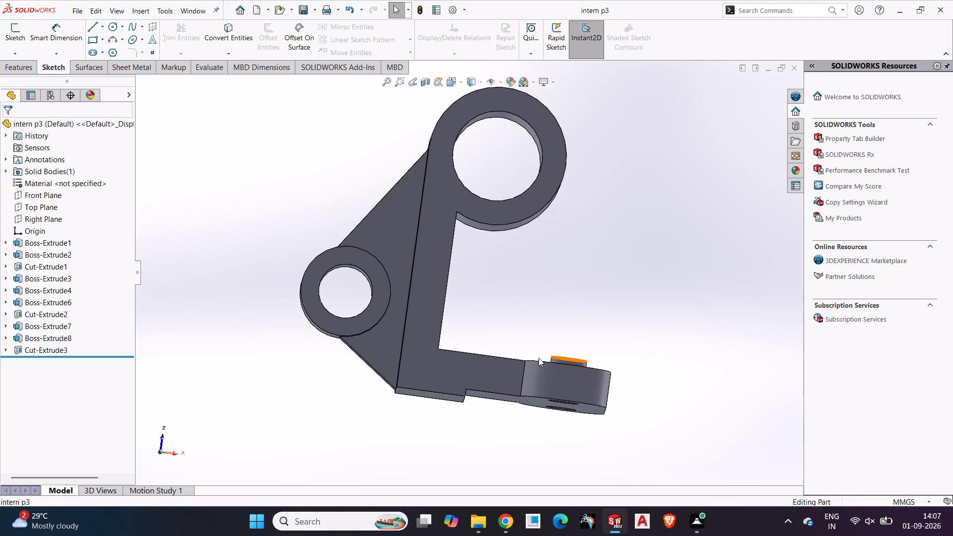
scroll(561, 339, "up", 1)
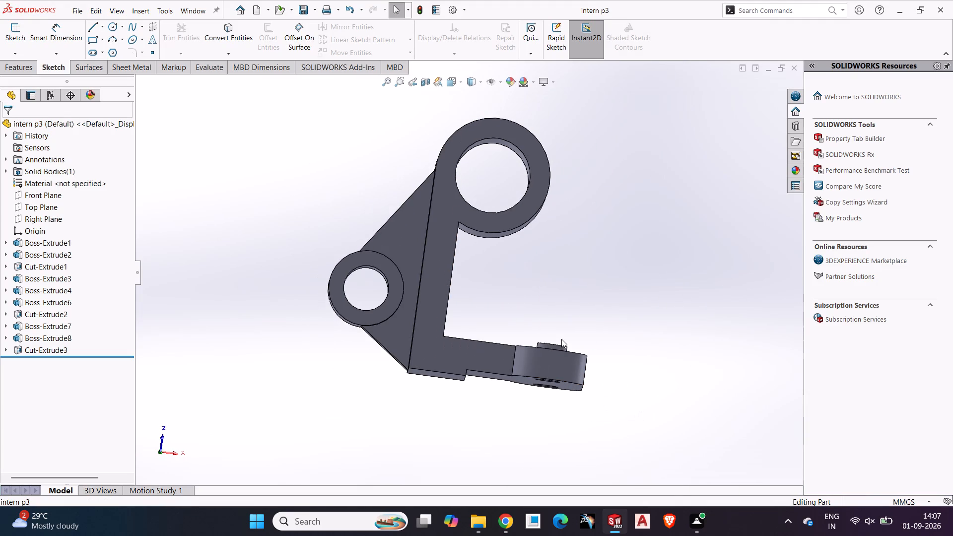
scroll(561, 339, "down", 1)
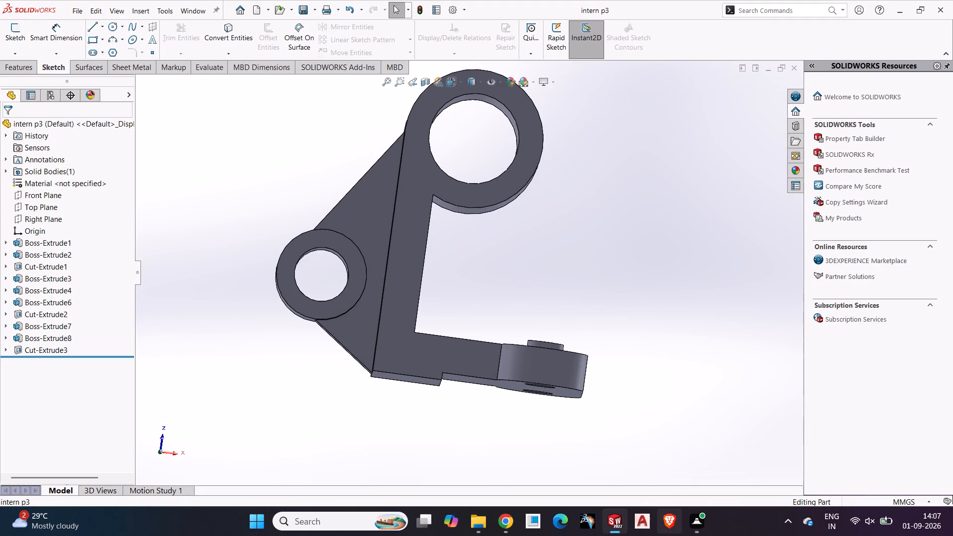
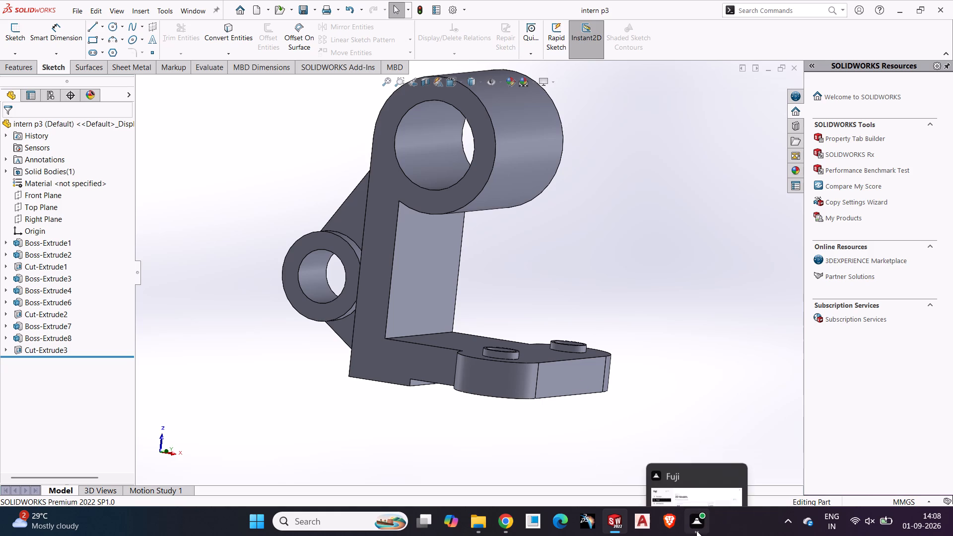
Inspect the bracket's upright from behind, around the small ring boss and its sloped rib.
scroll(460, 295, "down", 2)
middle_click_drag(460, 295, 619, 286)
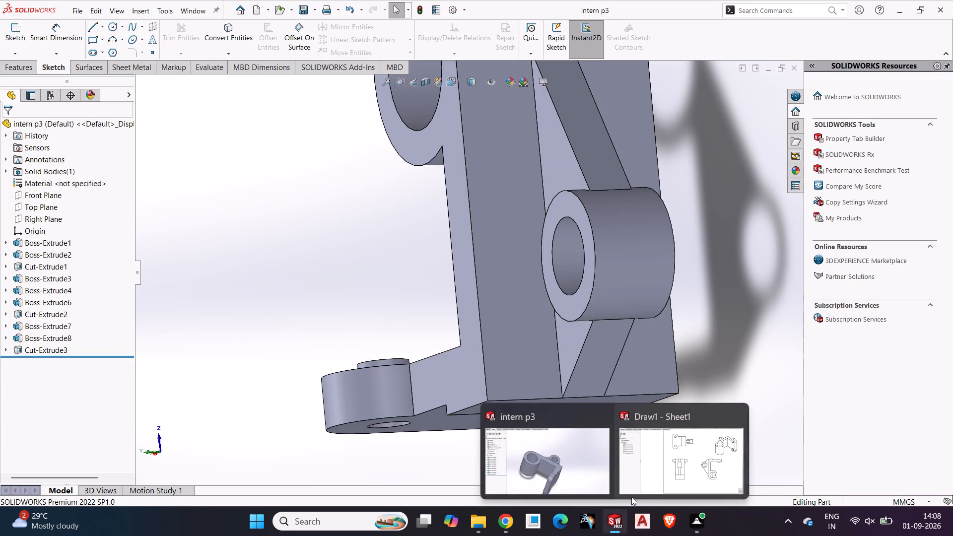
Switch to the bracket's drawing sheet and examine the layout of its three orthographic views and the isometric view.
left_click(653, 467)
scroll(454, 277, "down", 2)
middle_click_drag(458, 290, 555, 302)
scroll(535, 304, "up", 2)
middle_click_drag(530, 301, 482, 302)
scroll(482, 302, "down", 3)
scroll(482, 302, "up", 1)
scroll(482, 302, "down", 1)
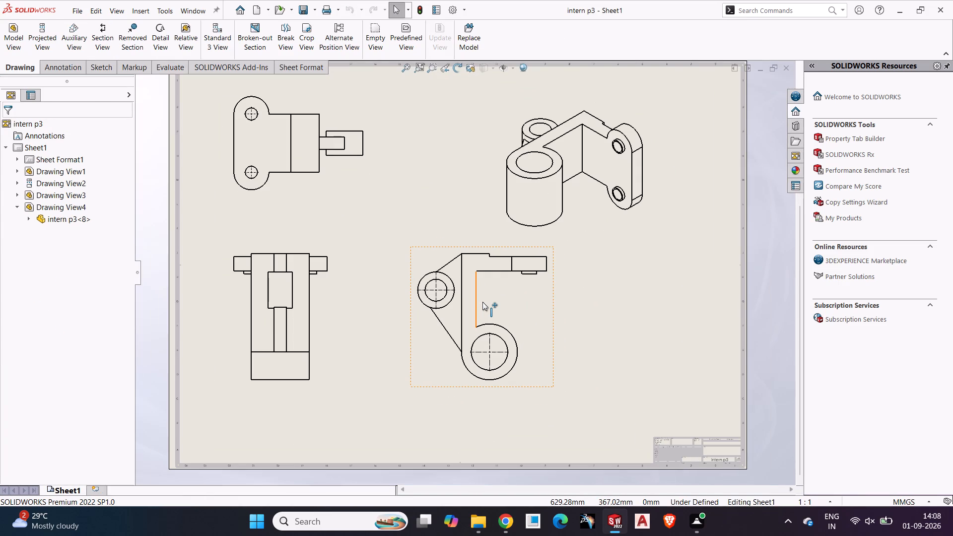
scroll(483, 302, "up", 1)
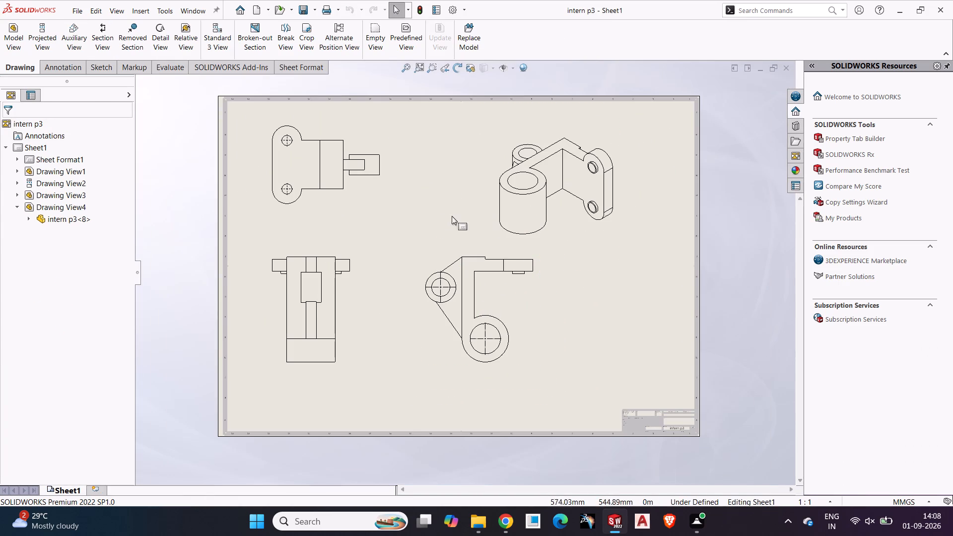